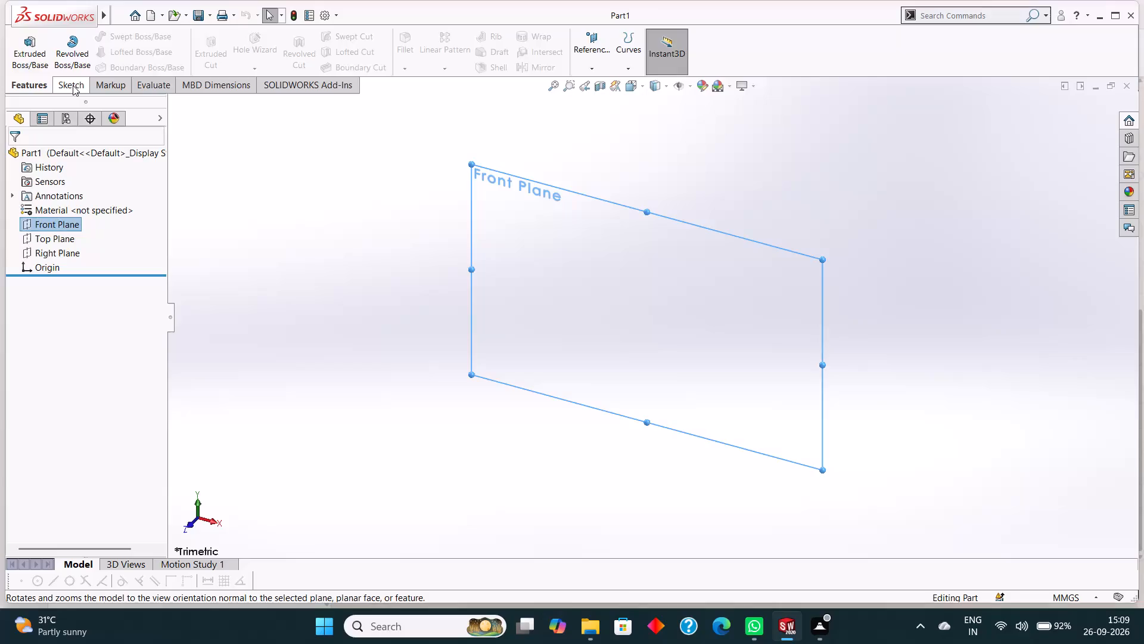
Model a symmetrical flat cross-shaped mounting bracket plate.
Start a sketch on the Front Plane with the Line tool.
left_click(73, 85)
left_click(125, 32)
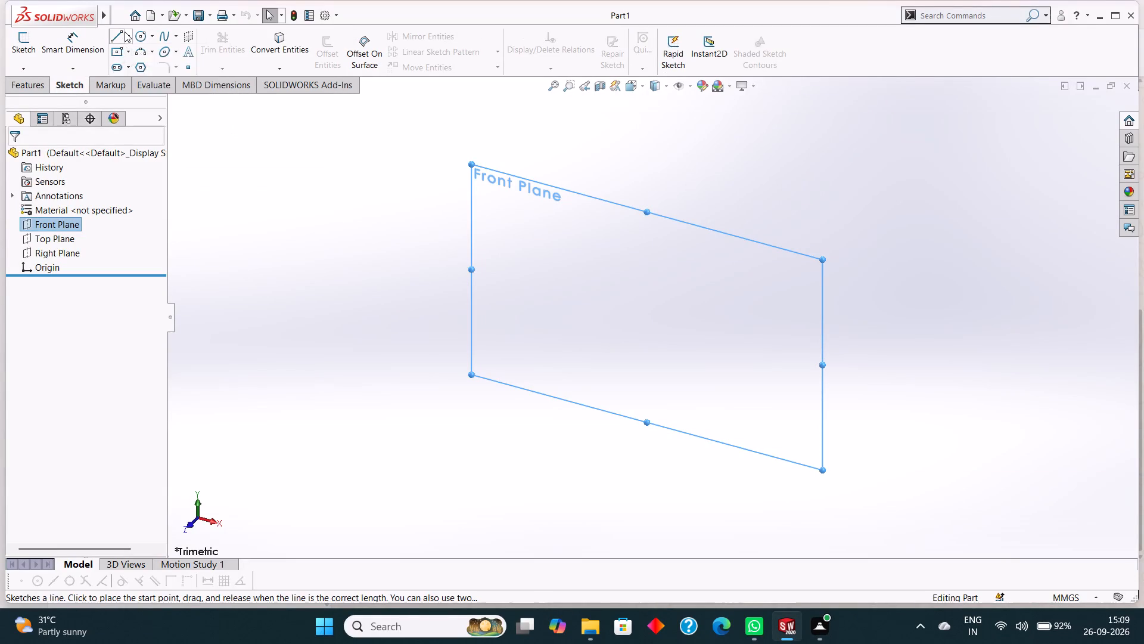
left_click(135, 48)
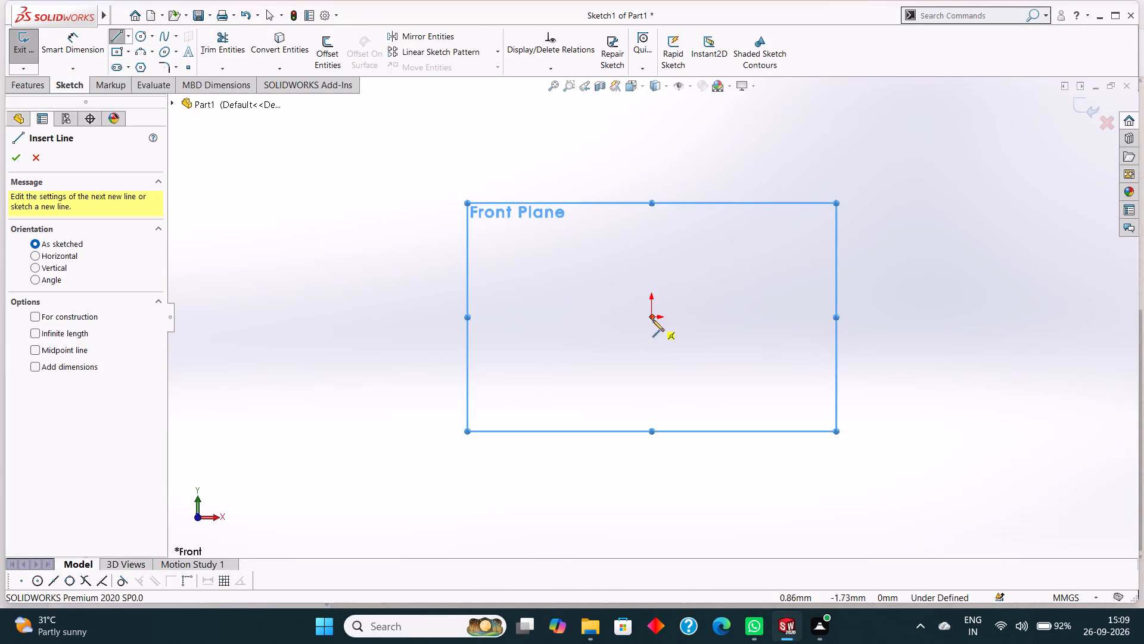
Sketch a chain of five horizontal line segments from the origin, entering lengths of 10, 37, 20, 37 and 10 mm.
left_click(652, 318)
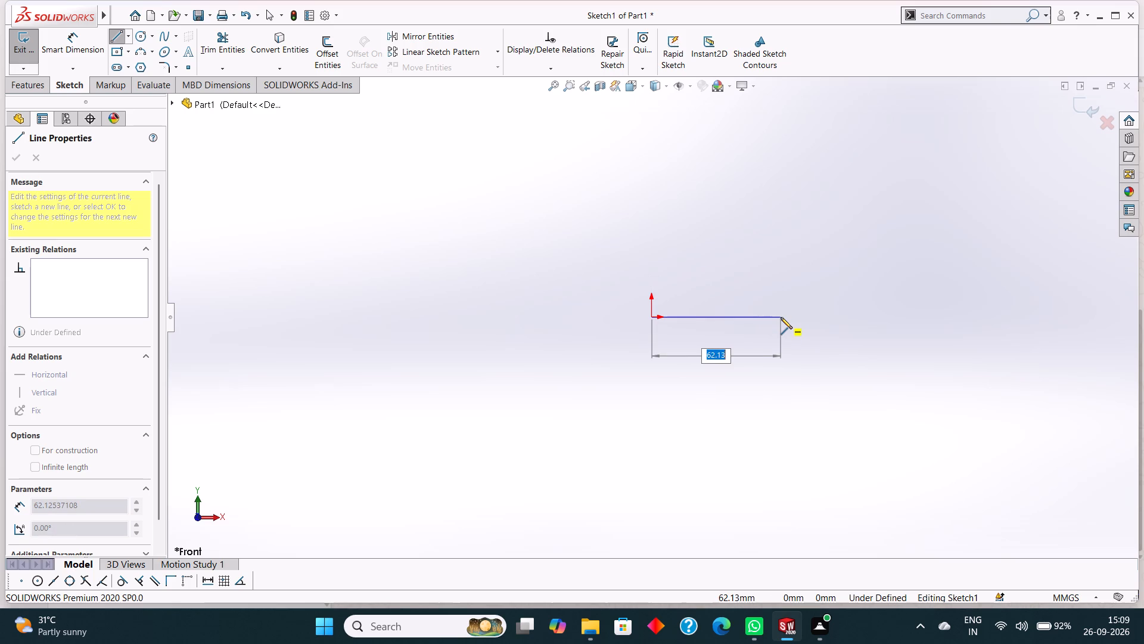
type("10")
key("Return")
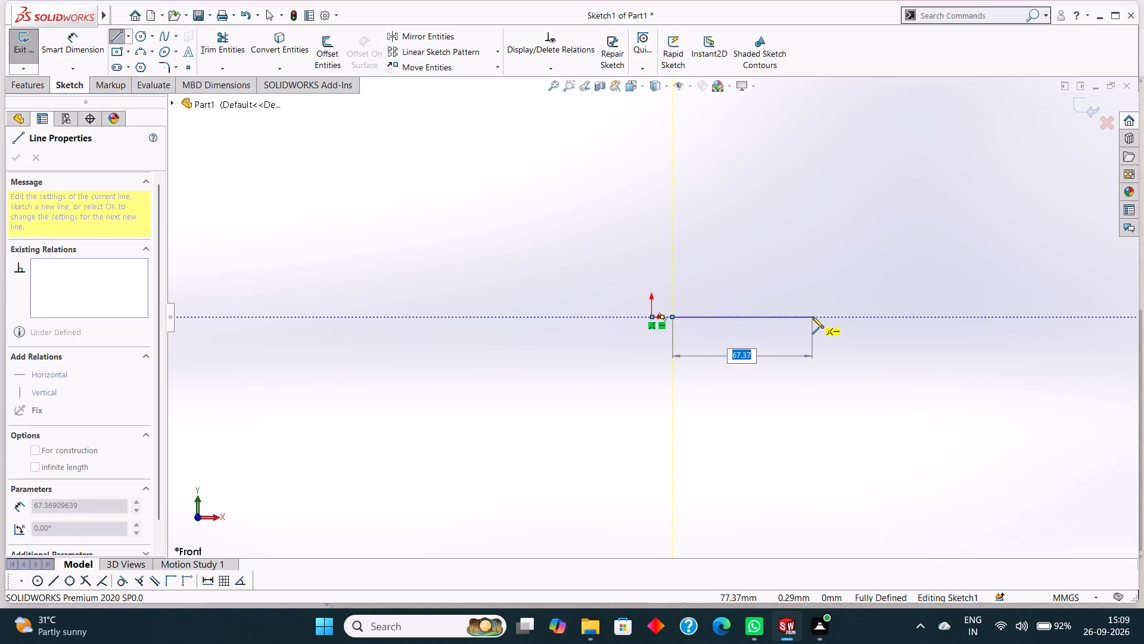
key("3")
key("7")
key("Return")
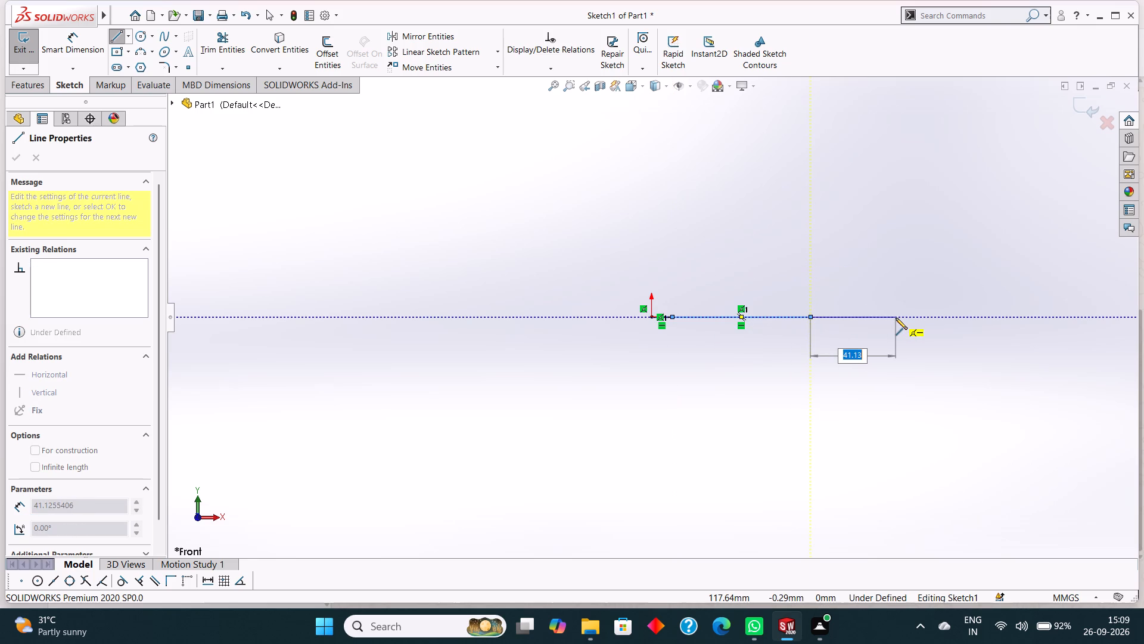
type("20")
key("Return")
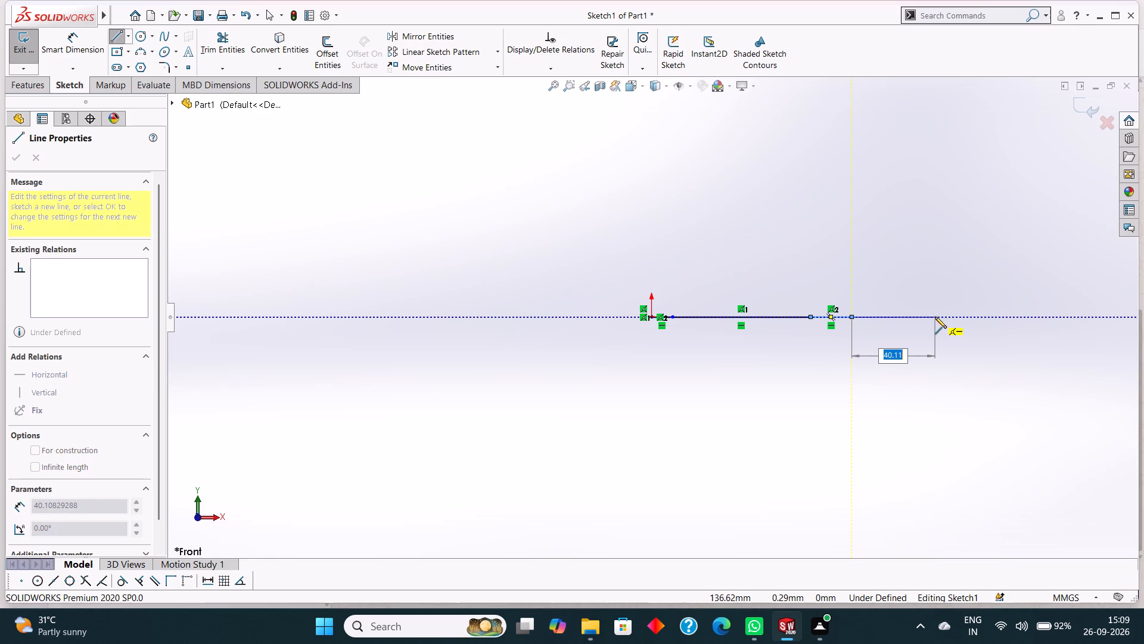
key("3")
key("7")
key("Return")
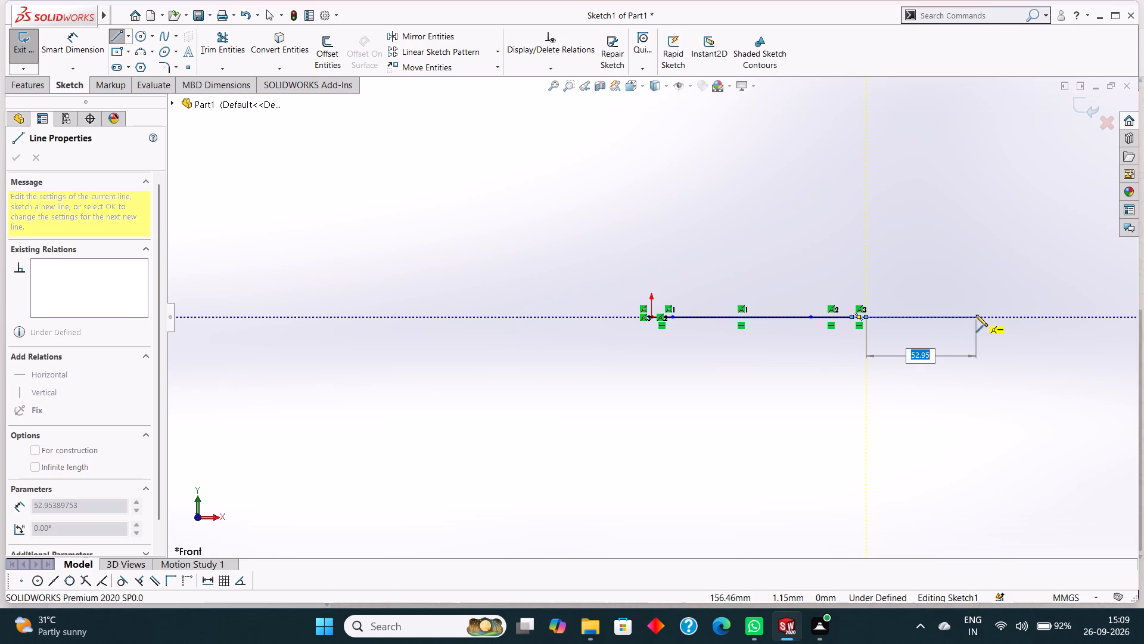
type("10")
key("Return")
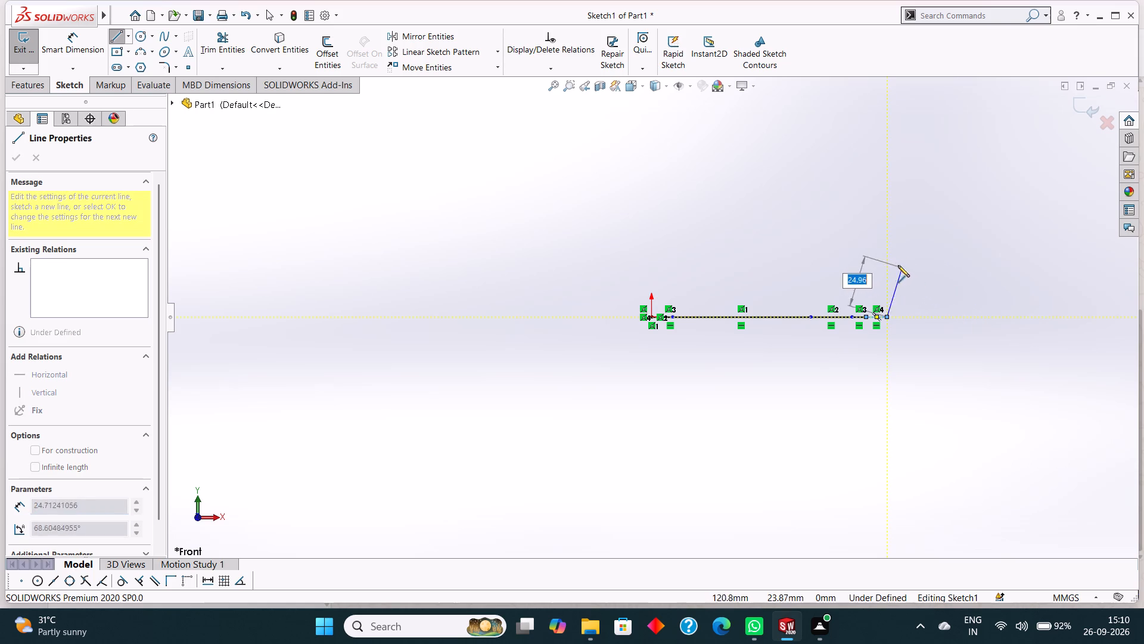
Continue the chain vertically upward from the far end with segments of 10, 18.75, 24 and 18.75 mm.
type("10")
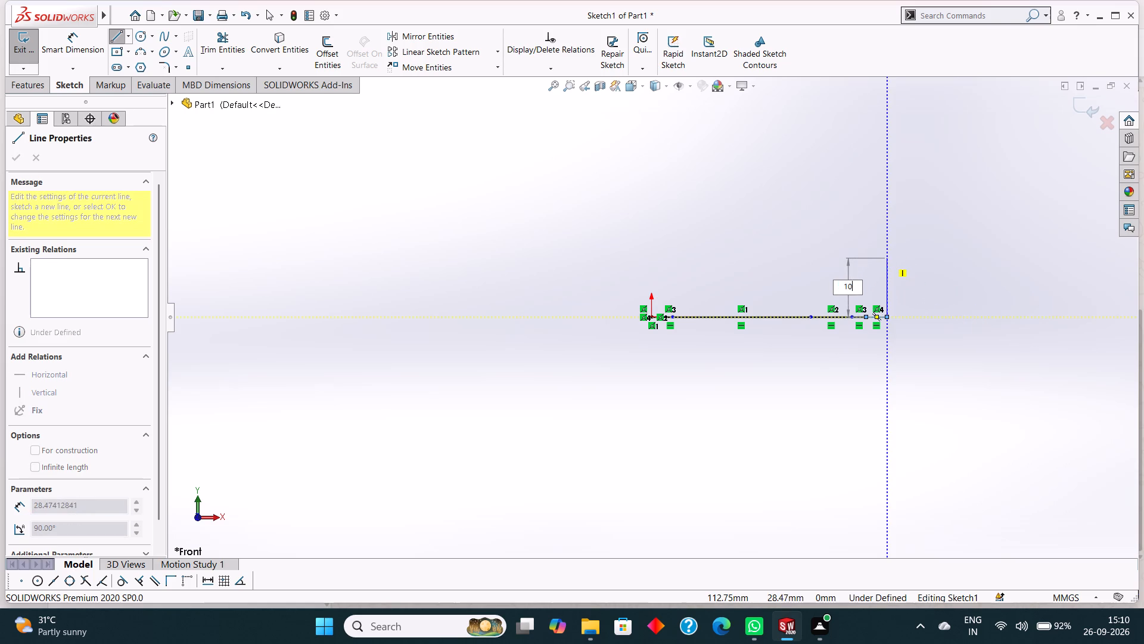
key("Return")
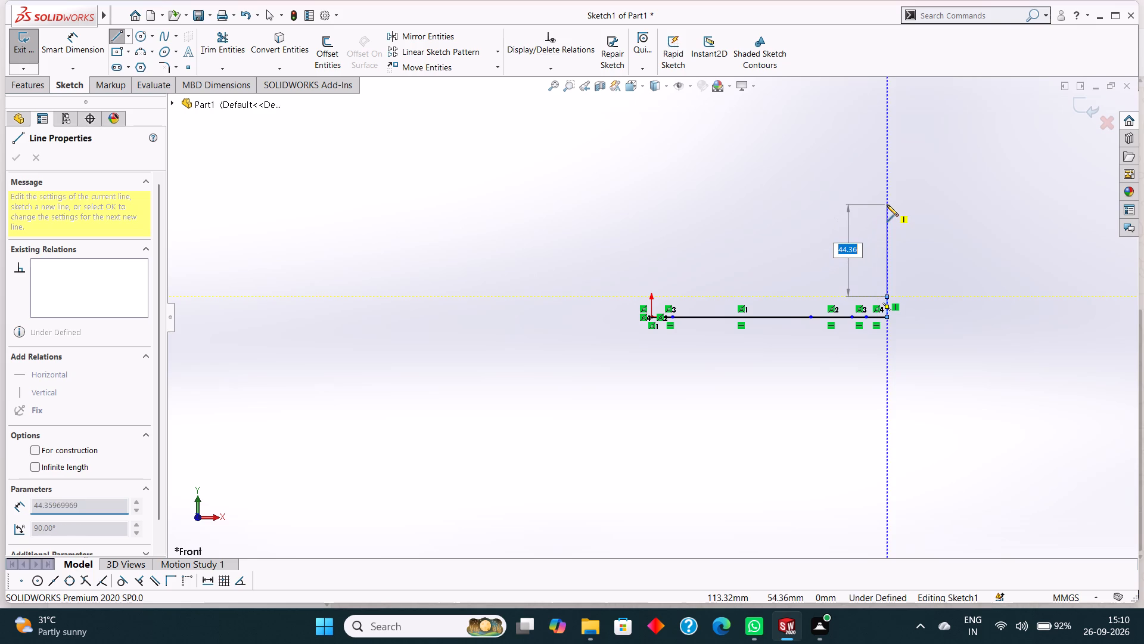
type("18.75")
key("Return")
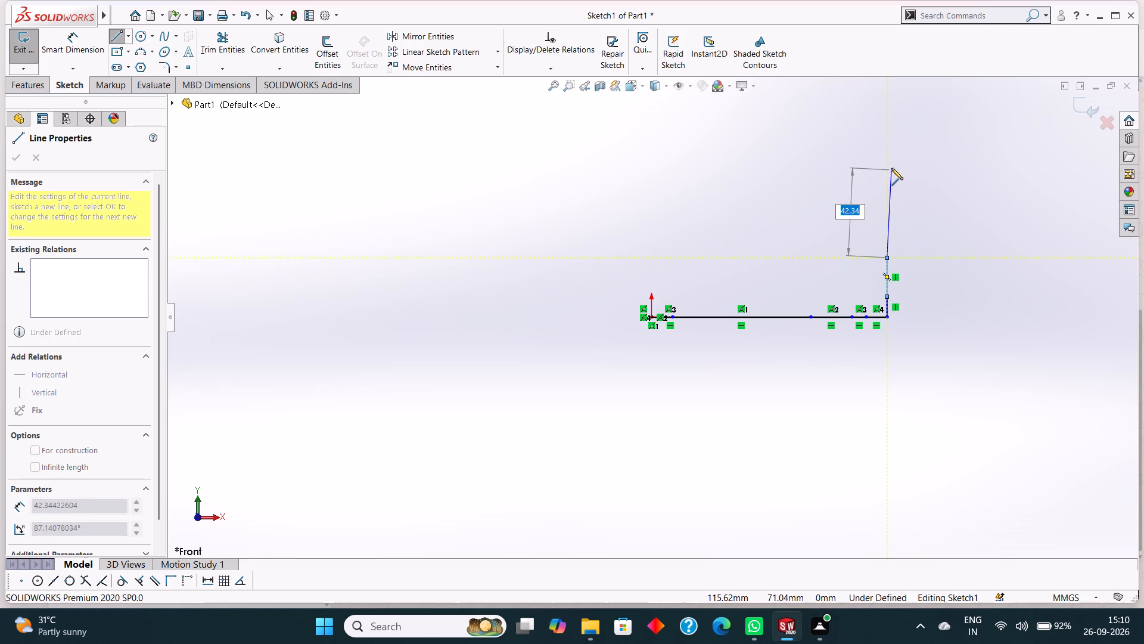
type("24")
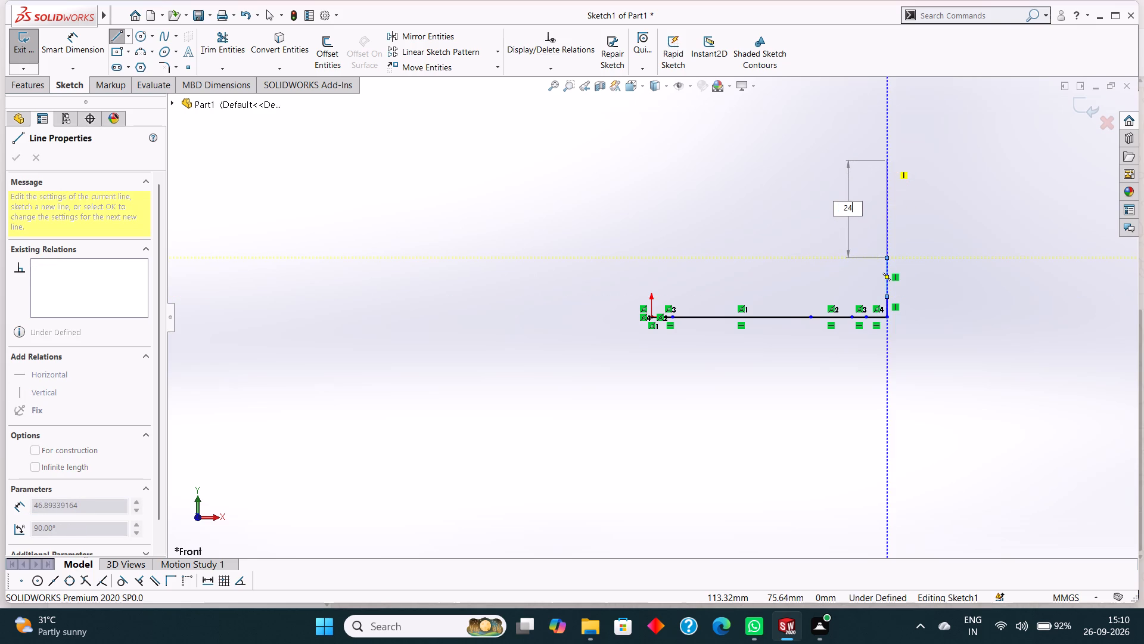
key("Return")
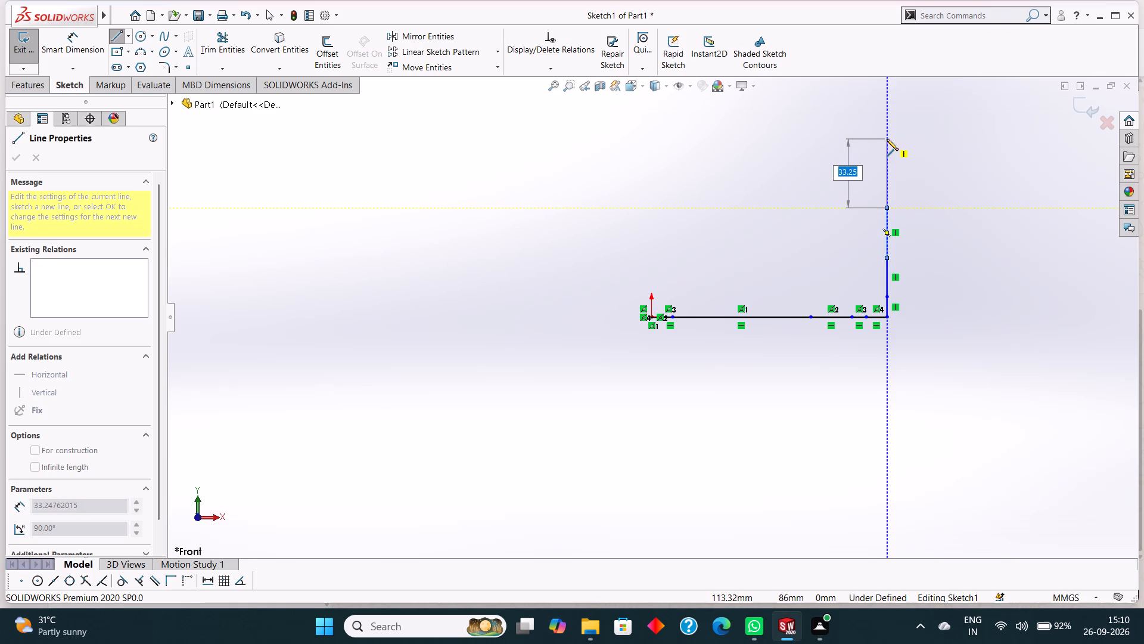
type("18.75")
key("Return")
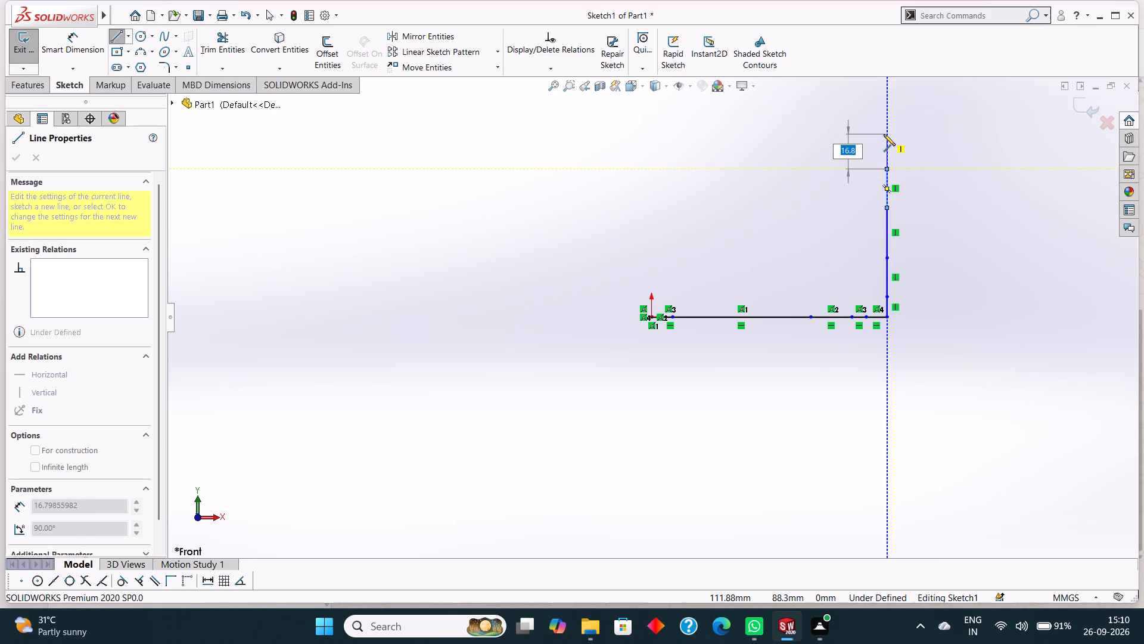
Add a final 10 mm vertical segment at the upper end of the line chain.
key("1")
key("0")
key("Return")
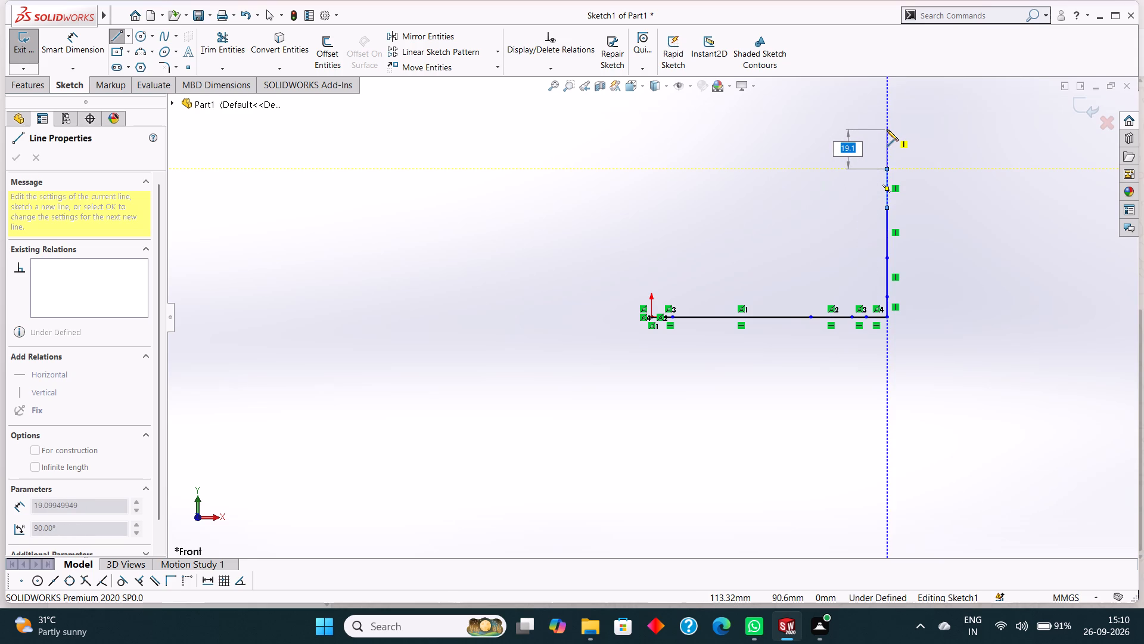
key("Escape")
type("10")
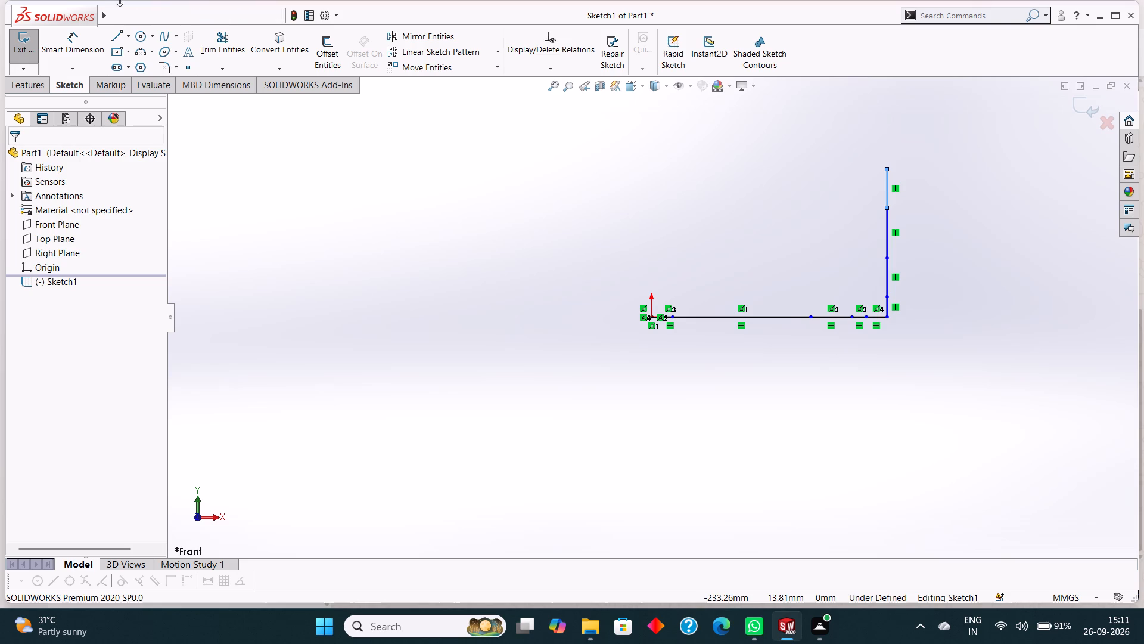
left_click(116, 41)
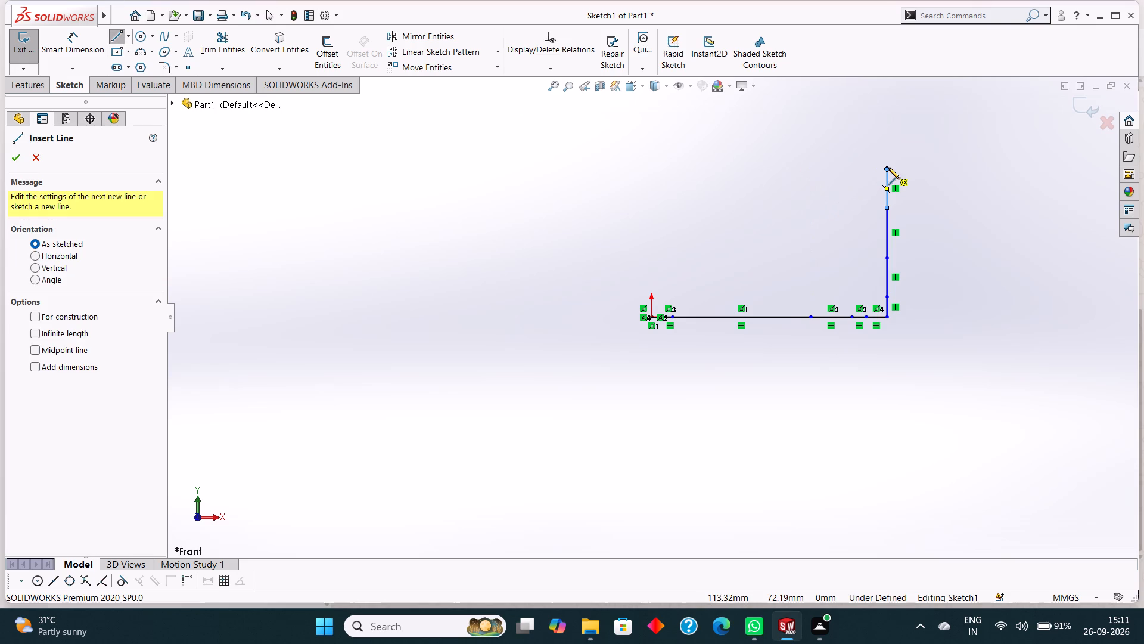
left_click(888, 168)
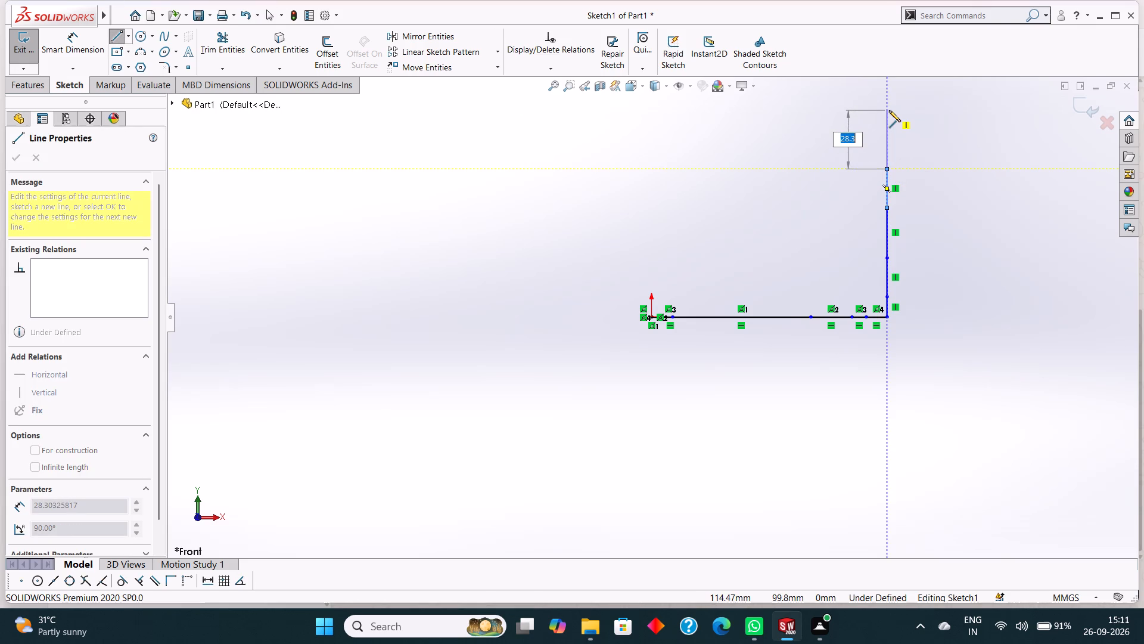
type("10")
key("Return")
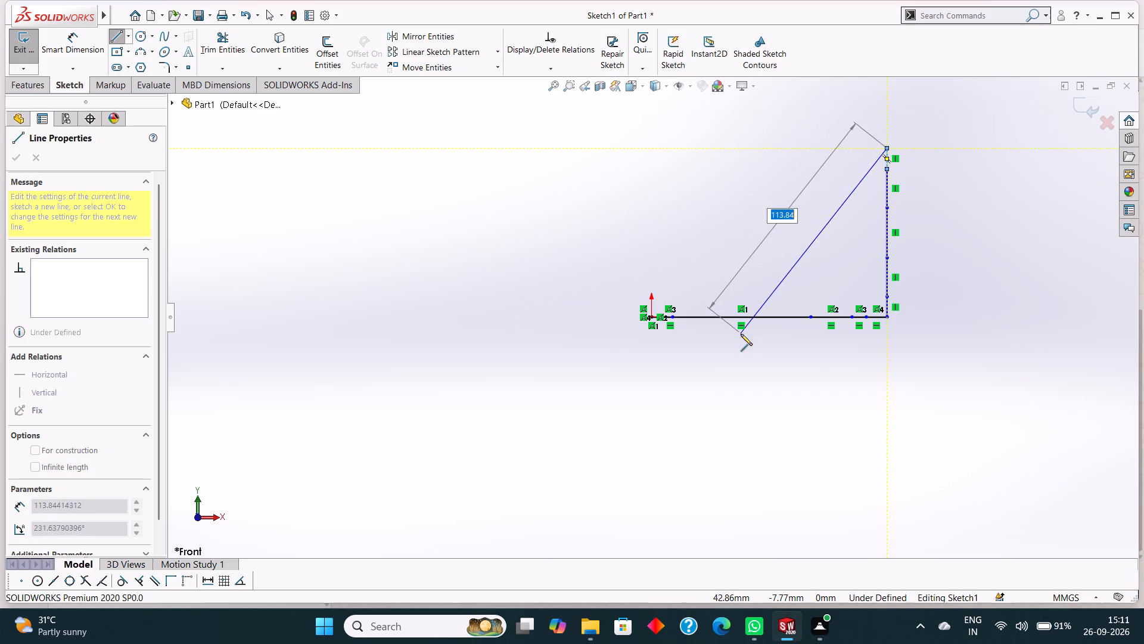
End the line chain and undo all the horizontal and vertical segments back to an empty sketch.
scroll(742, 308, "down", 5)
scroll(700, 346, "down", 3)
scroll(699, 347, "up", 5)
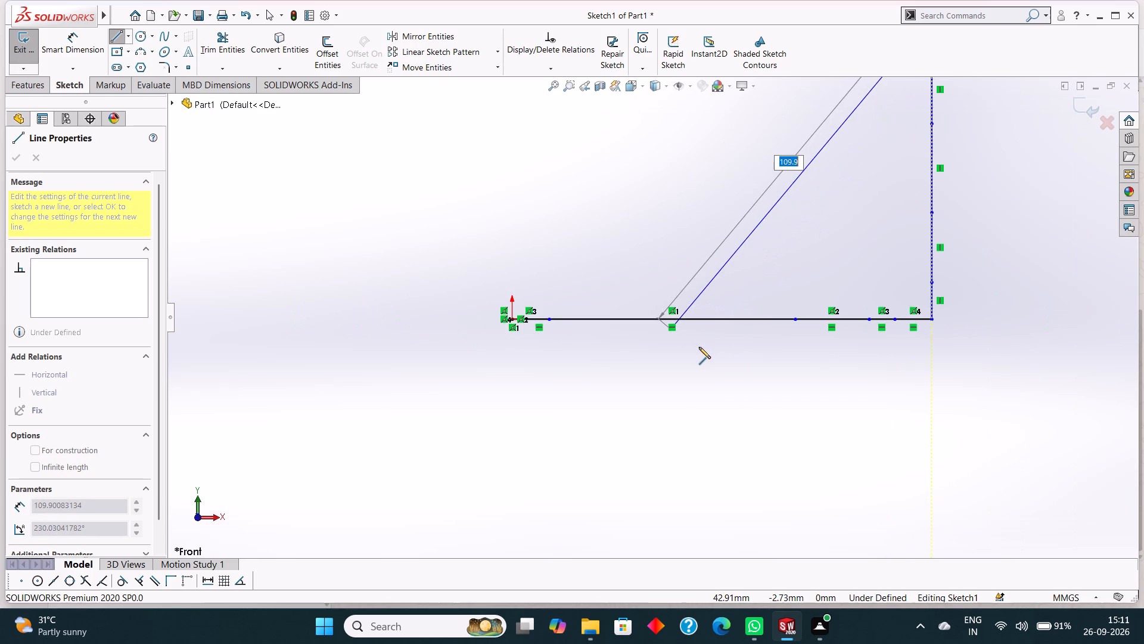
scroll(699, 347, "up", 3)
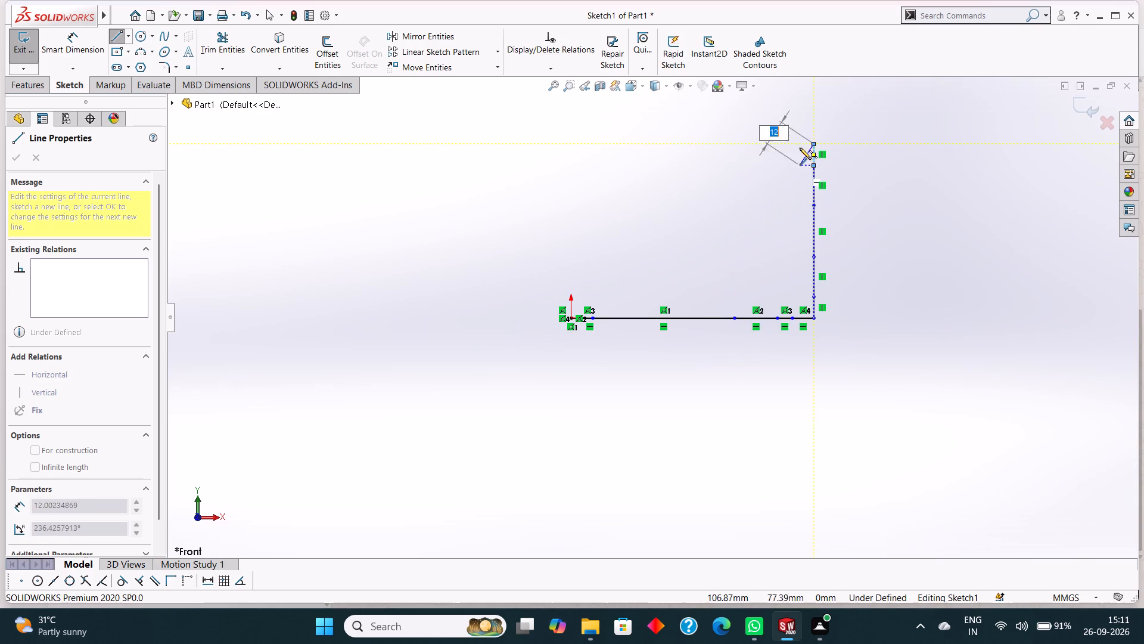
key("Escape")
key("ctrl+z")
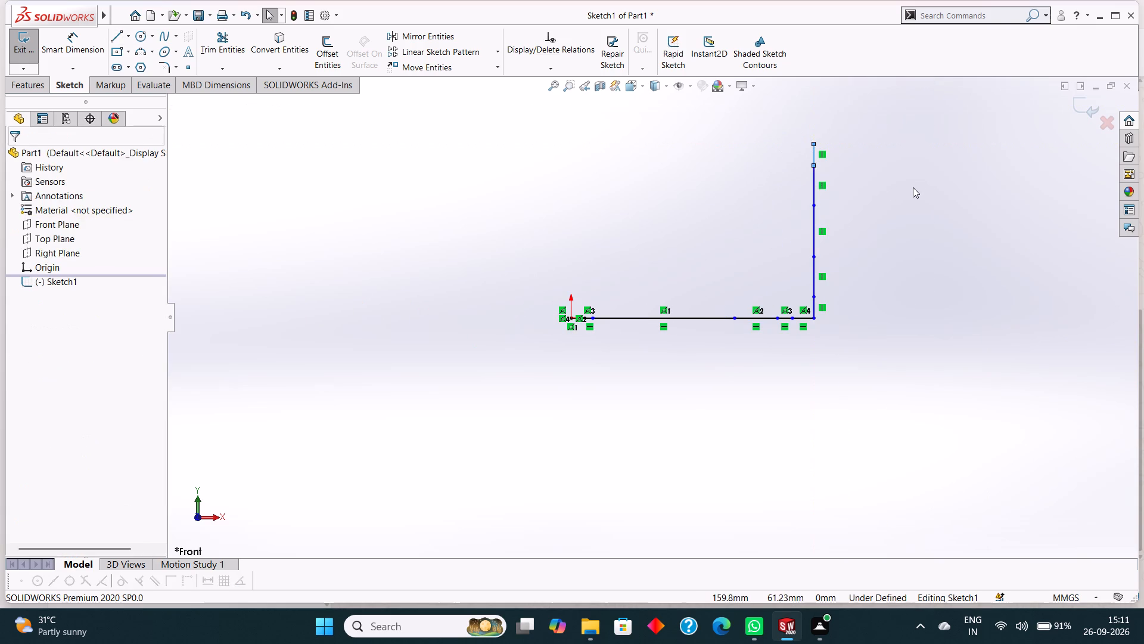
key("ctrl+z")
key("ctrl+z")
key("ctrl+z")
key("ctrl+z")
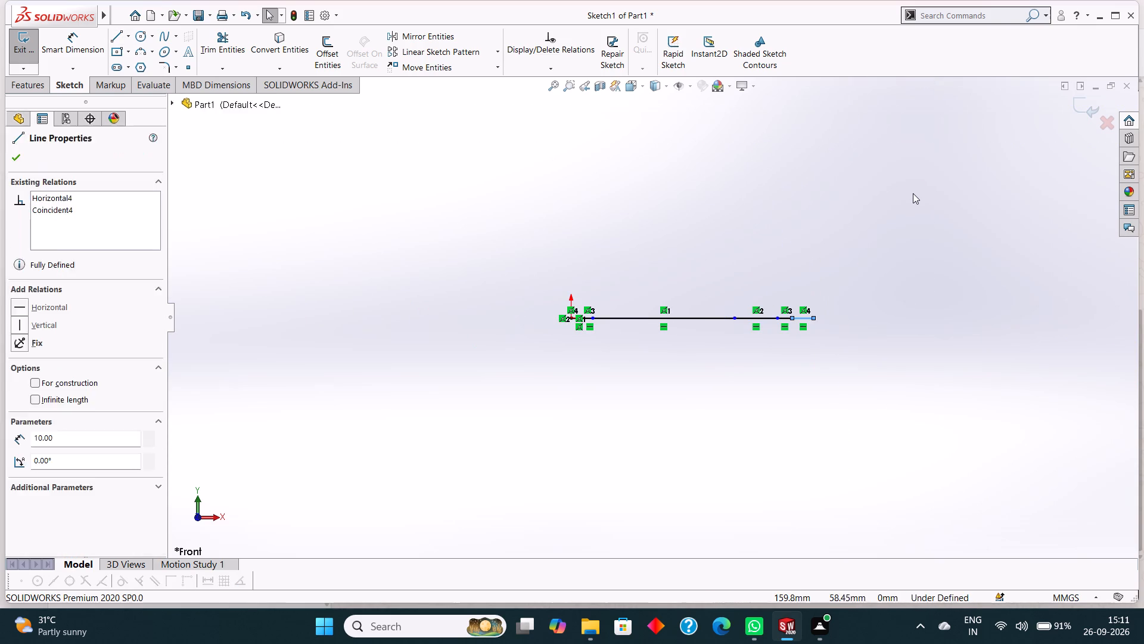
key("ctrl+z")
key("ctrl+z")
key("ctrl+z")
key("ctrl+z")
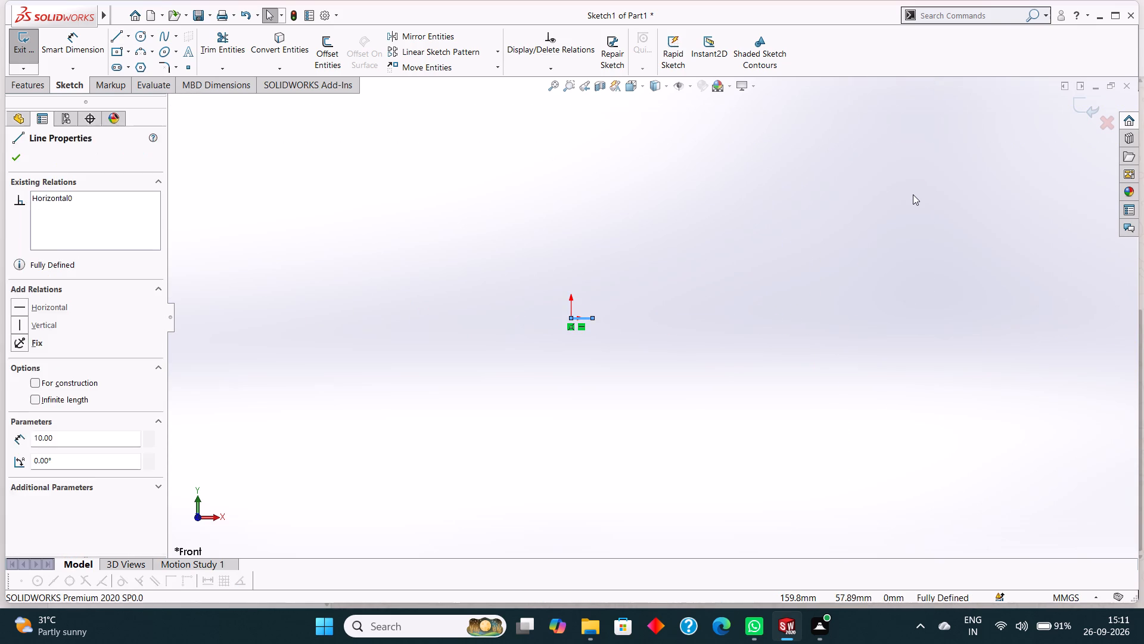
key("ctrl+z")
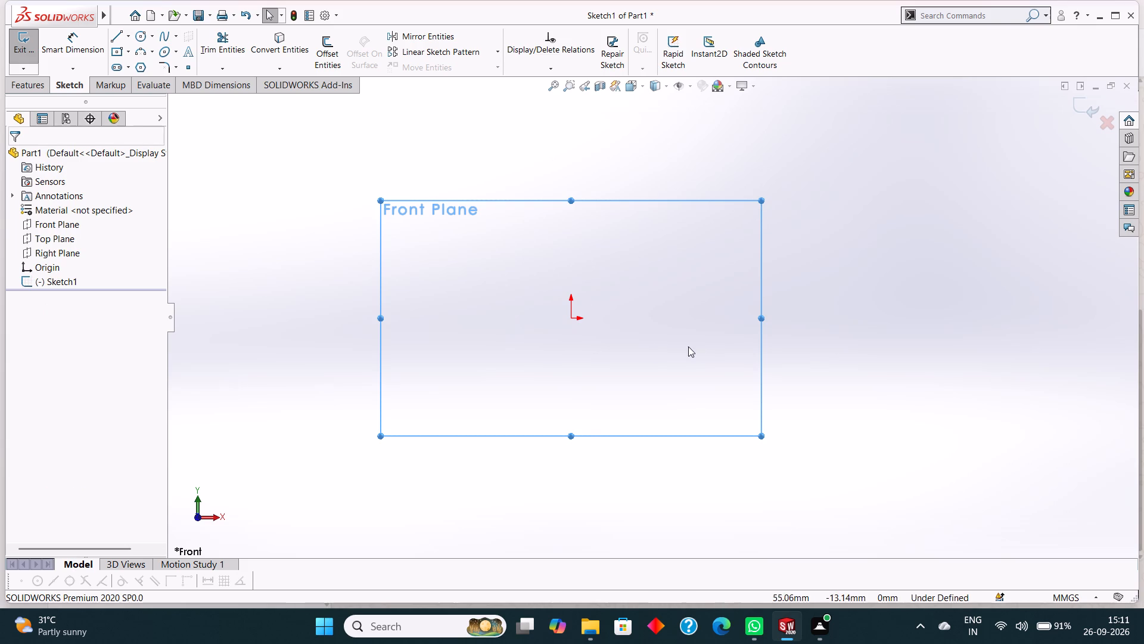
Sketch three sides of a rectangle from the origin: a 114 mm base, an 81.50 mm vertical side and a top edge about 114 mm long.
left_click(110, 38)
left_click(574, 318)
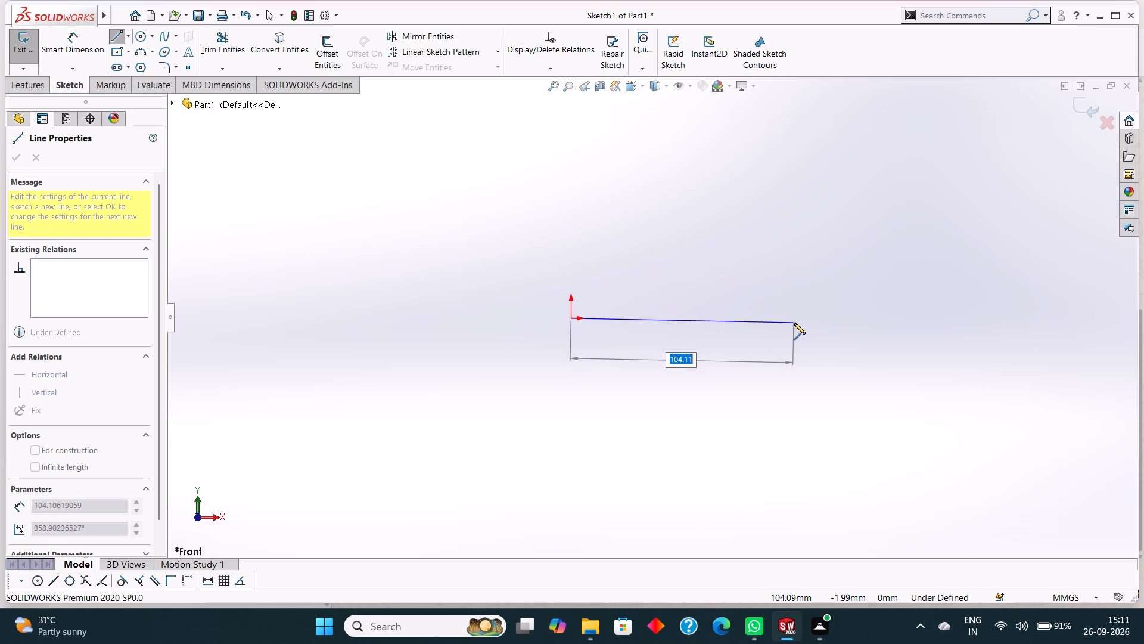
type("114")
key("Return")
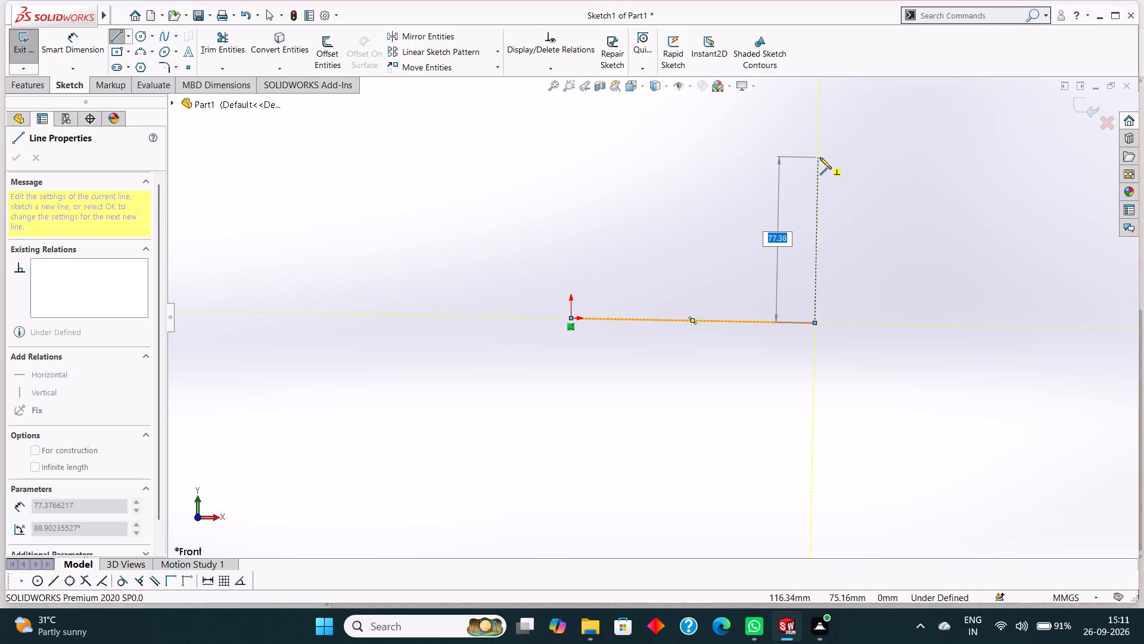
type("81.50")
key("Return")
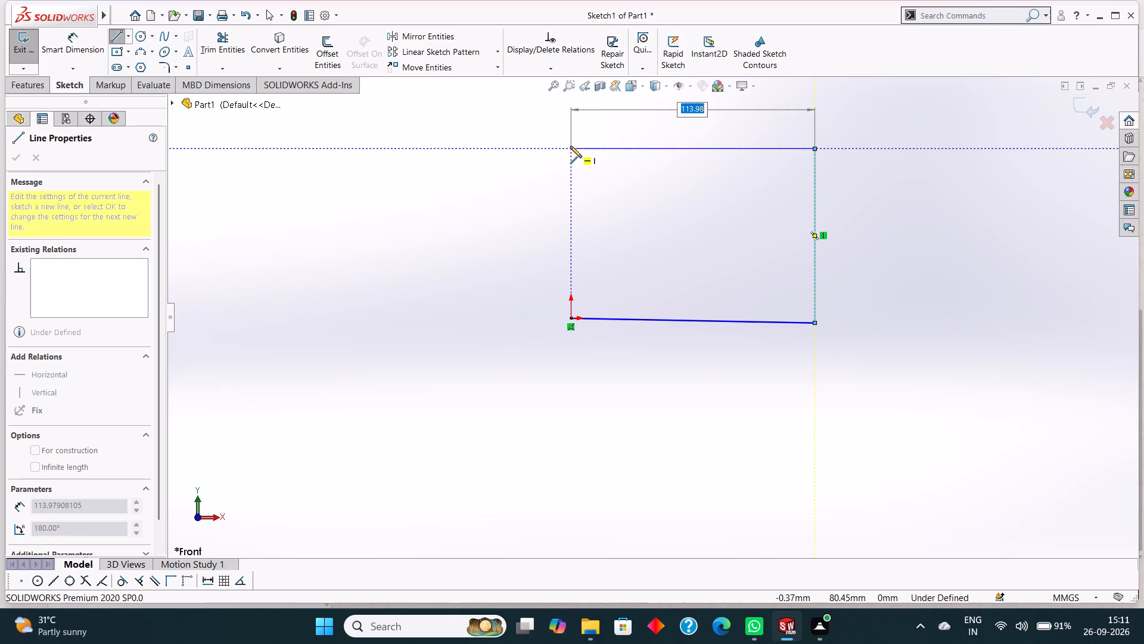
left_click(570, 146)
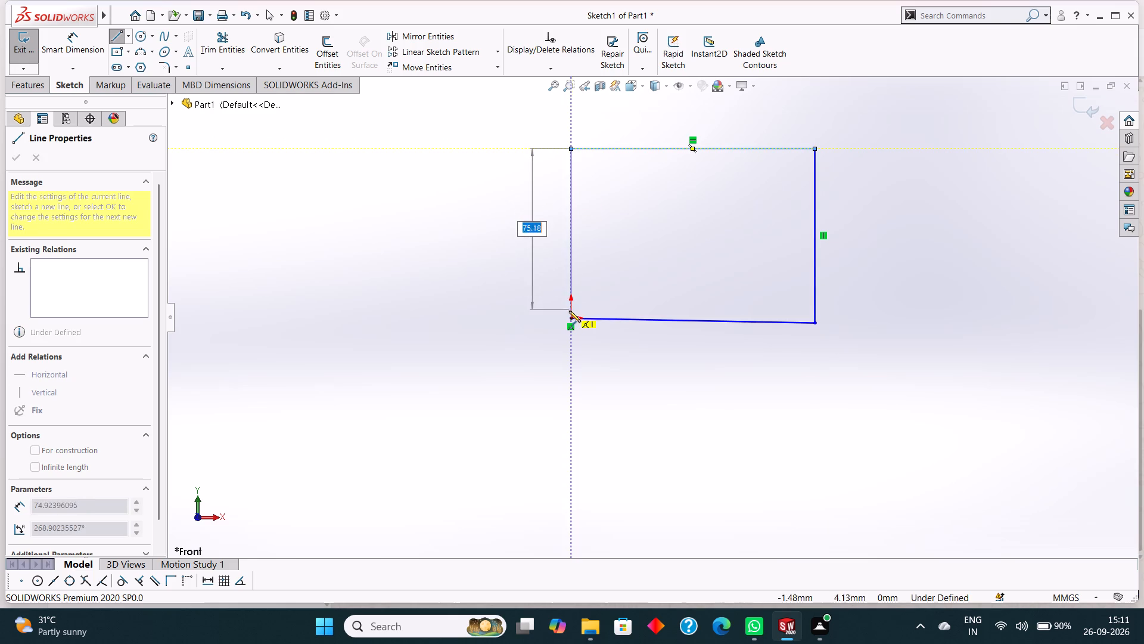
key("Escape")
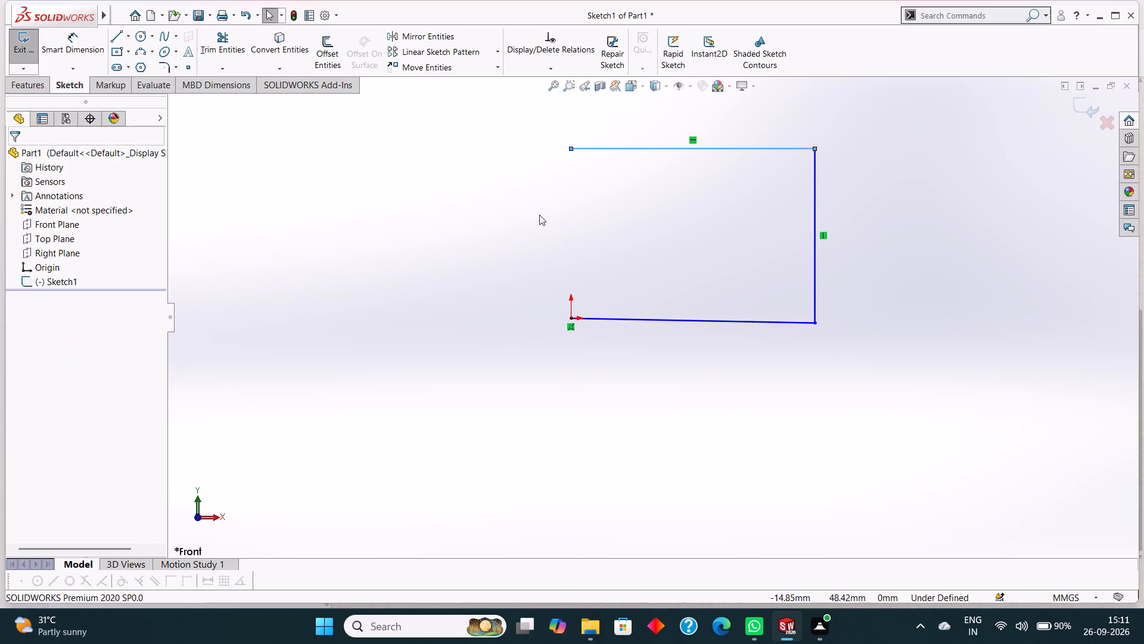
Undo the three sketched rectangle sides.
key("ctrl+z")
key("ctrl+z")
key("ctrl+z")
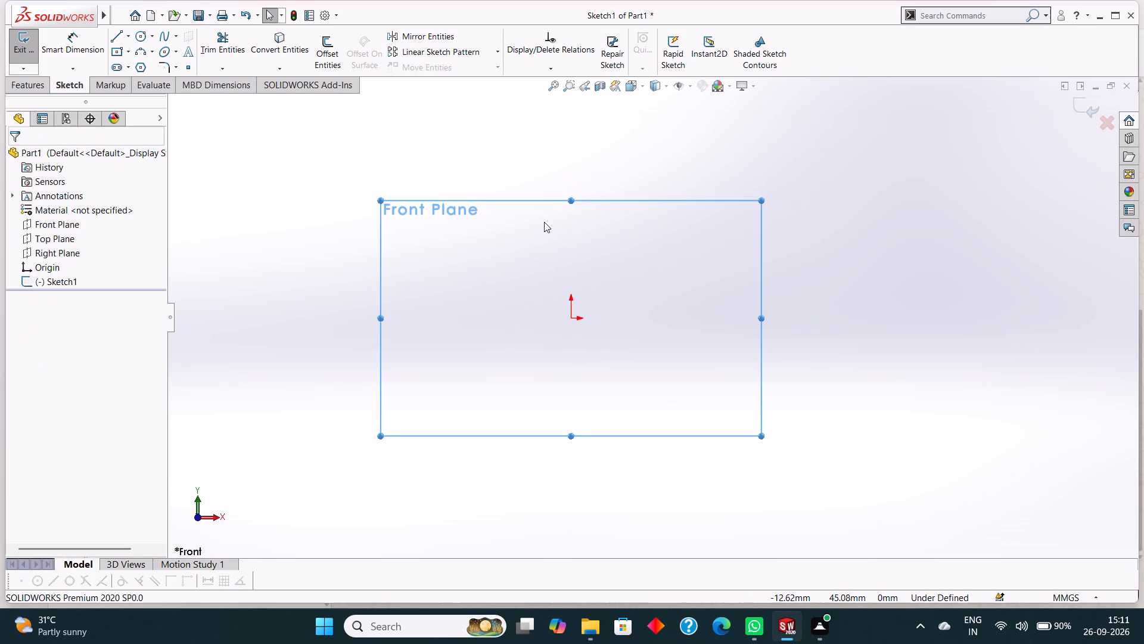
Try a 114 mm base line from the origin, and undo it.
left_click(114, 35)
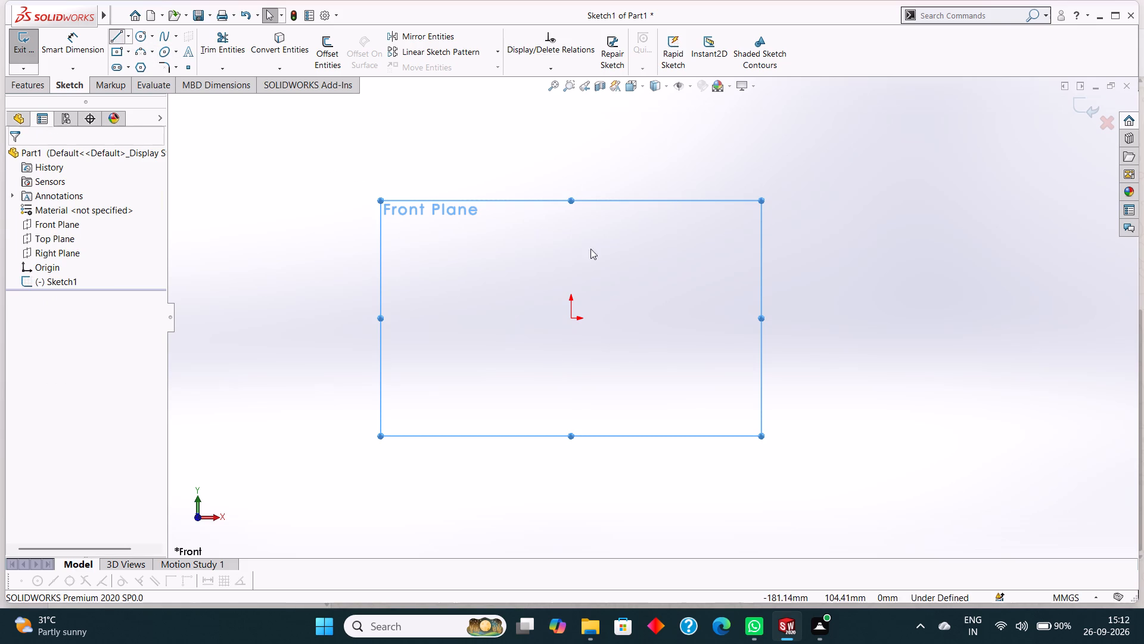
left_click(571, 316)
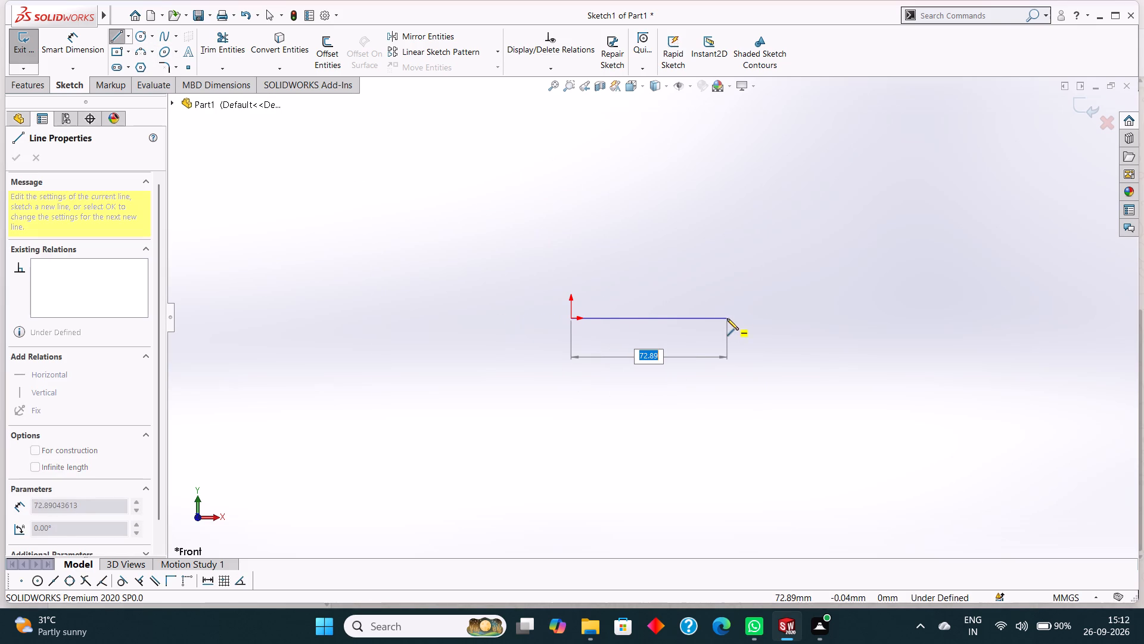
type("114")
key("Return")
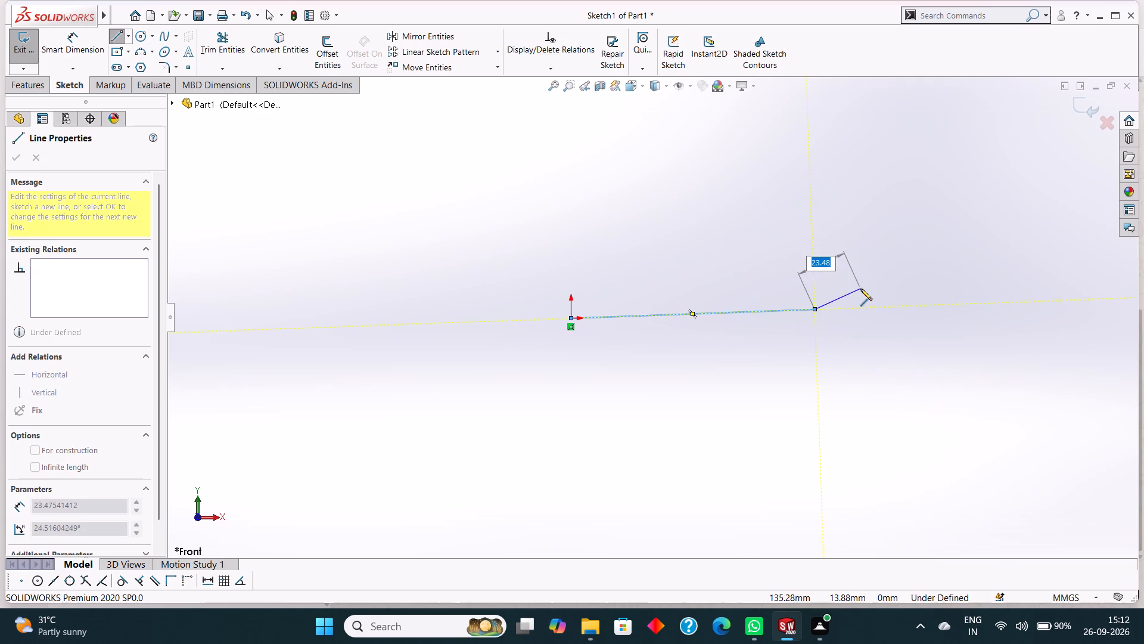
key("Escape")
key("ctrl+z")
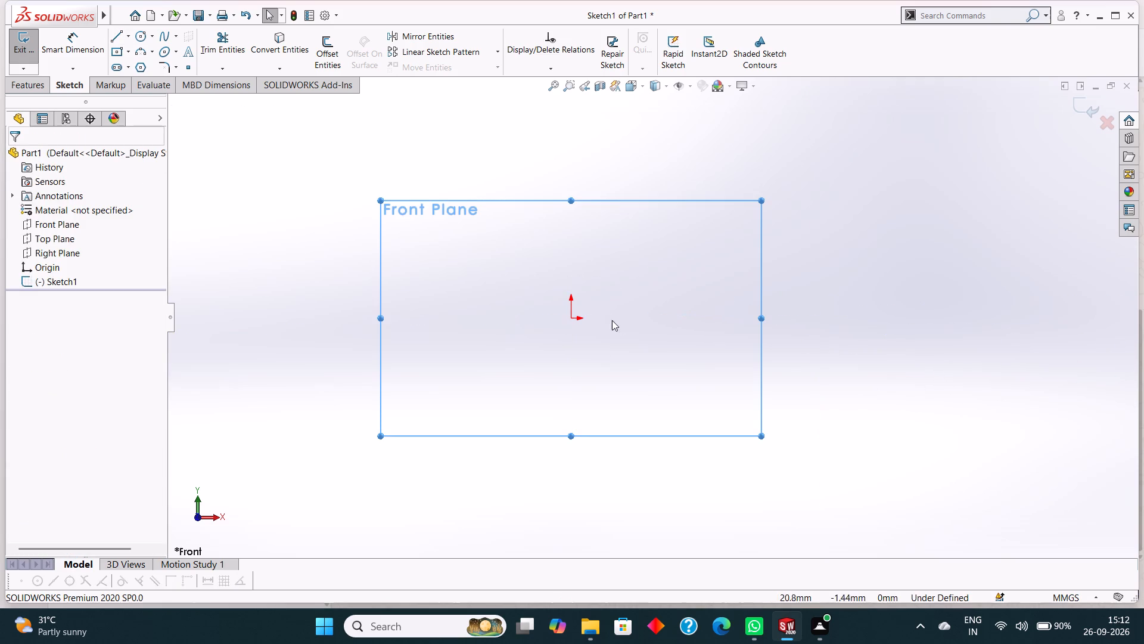
Sketch a closed rectangle from the origin with four lines, 114 mm wide and 81.50 mm high.
left_click(117, 37)
left_click(570, 315)
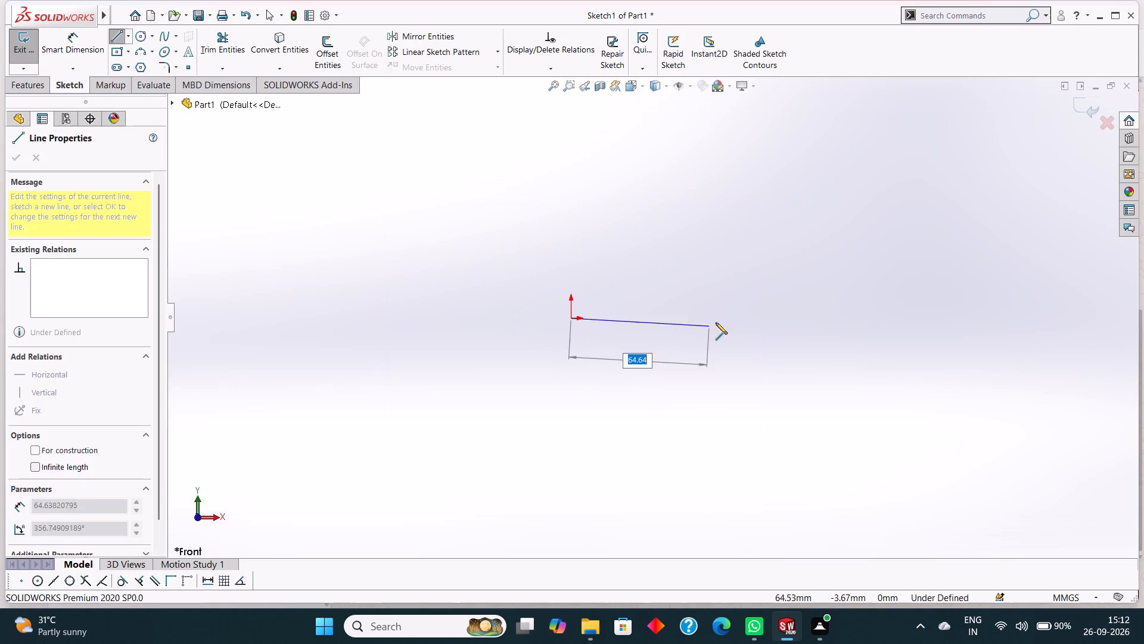
type("114")
key("Return")
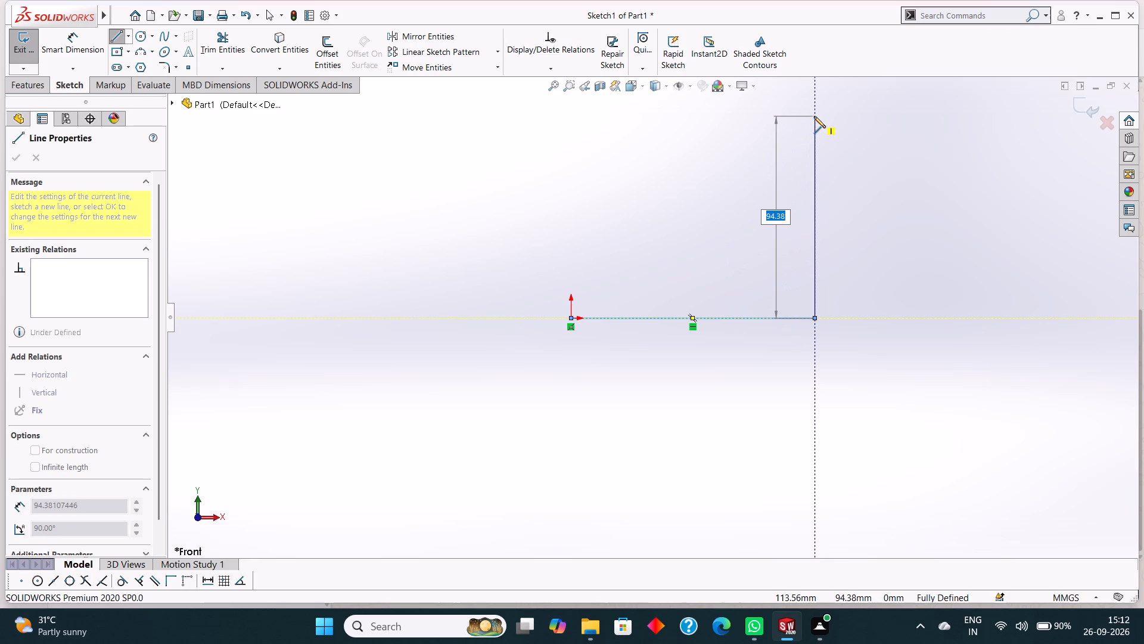
type("81.50")
key("Return")
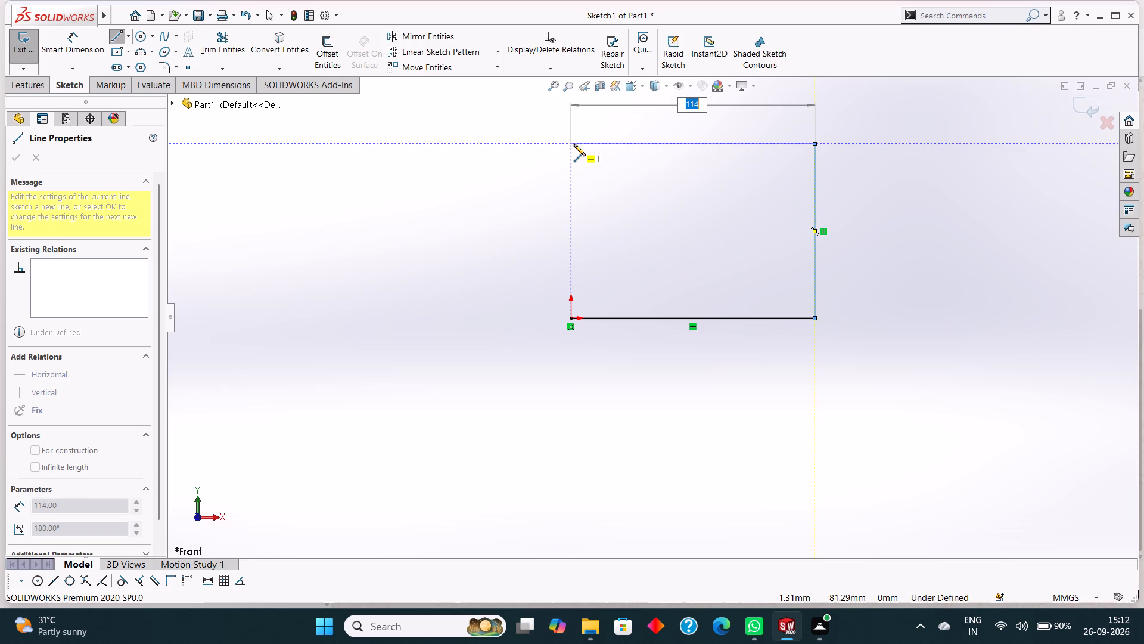
type("114")
key("Return")
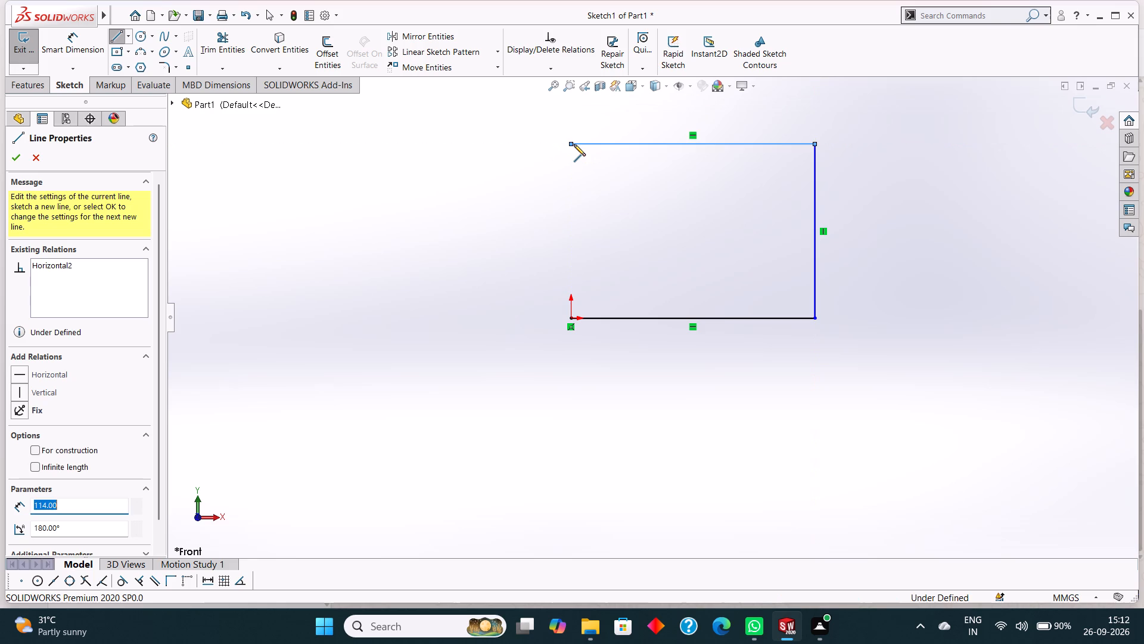
left_click(571, 318)
right_click(655, 411)
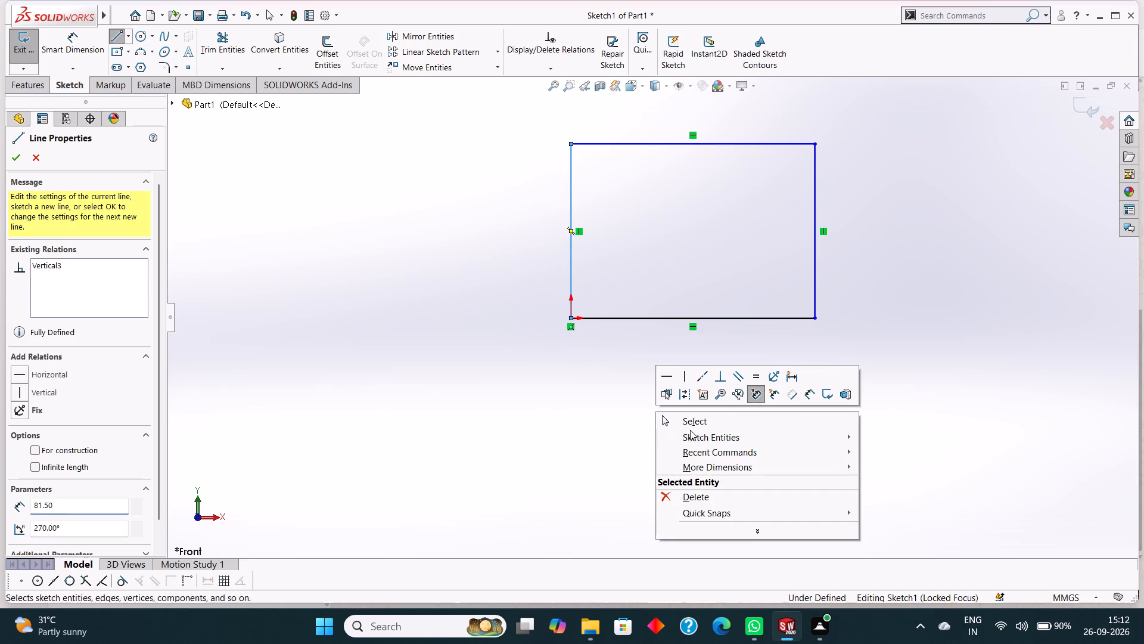
left_click(697, 424)
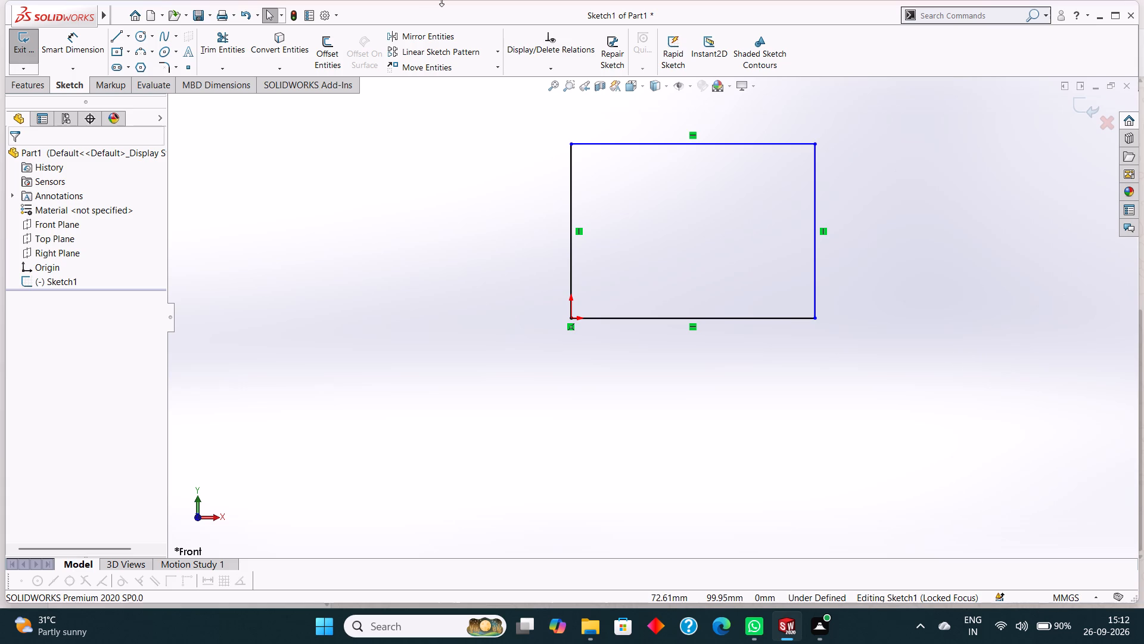
Apply 10 mm sketch fillets to all four corners of the rectangle.
left_click(178, 65)
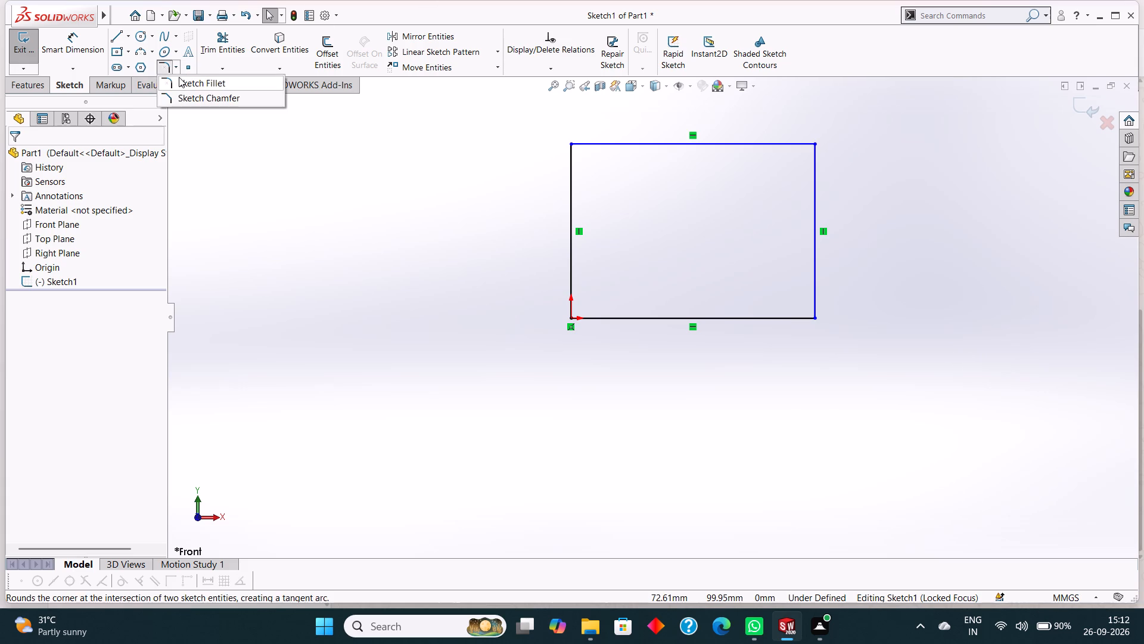
left_click(180, 78)
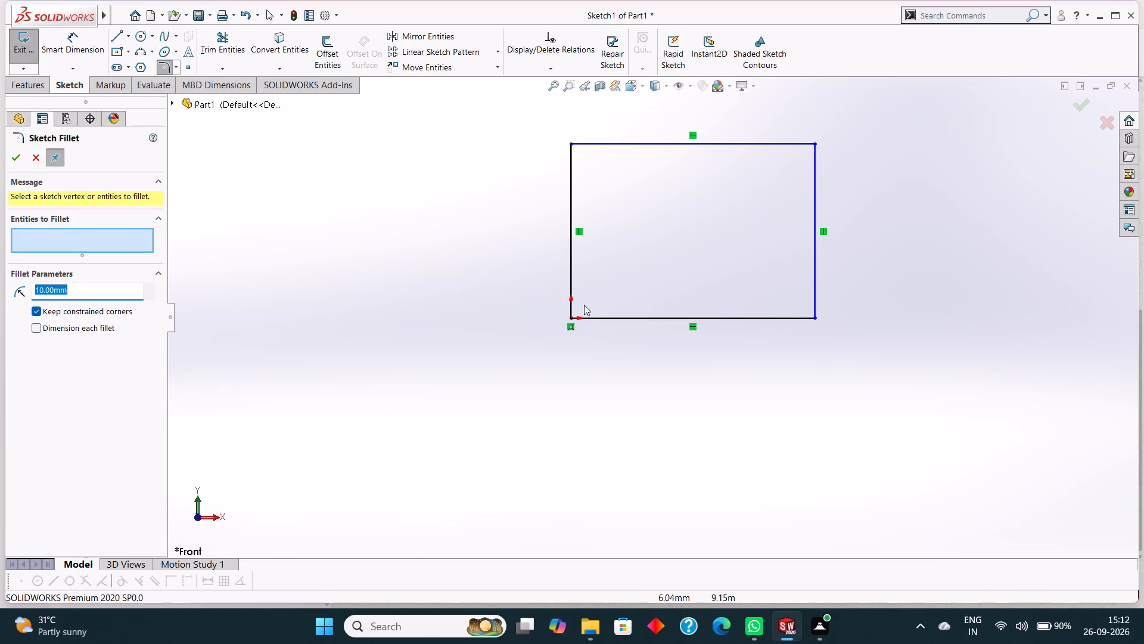
left_click(586, 317)
left_click(570, 293)
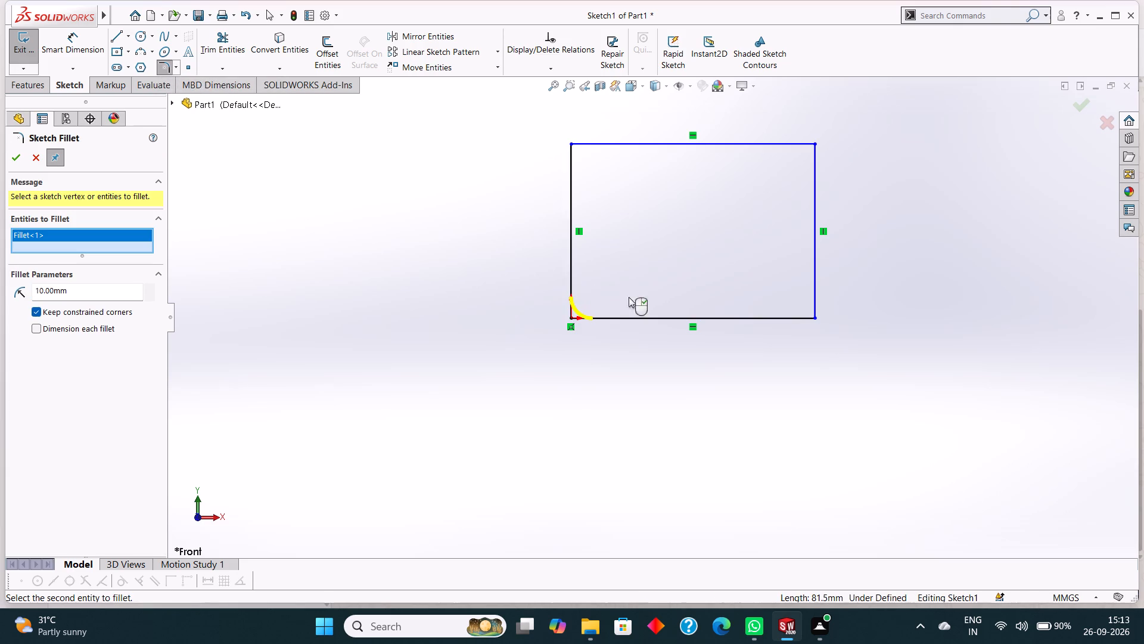
left_click(797, 320)
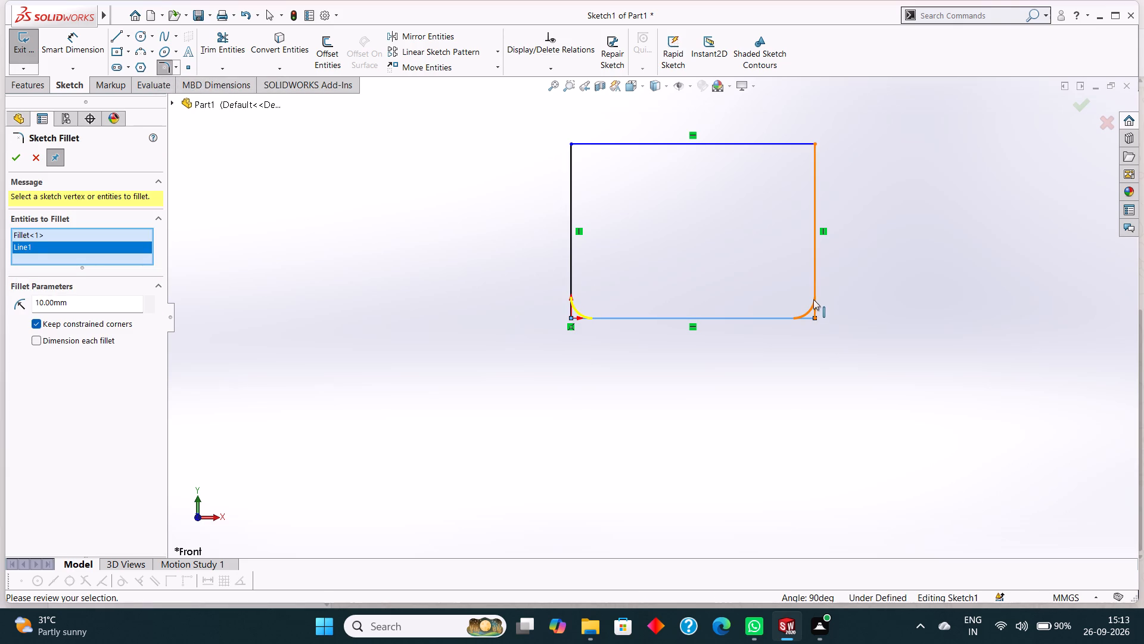
left_click(813, 299)
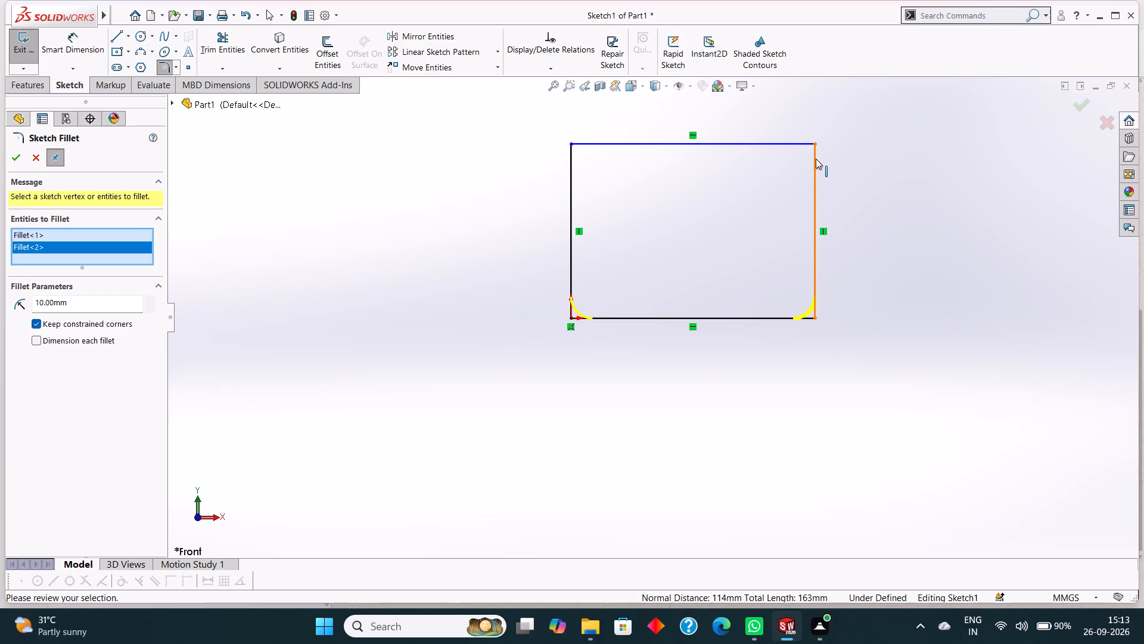
left_click(816, 159)
left_click(800, 144)
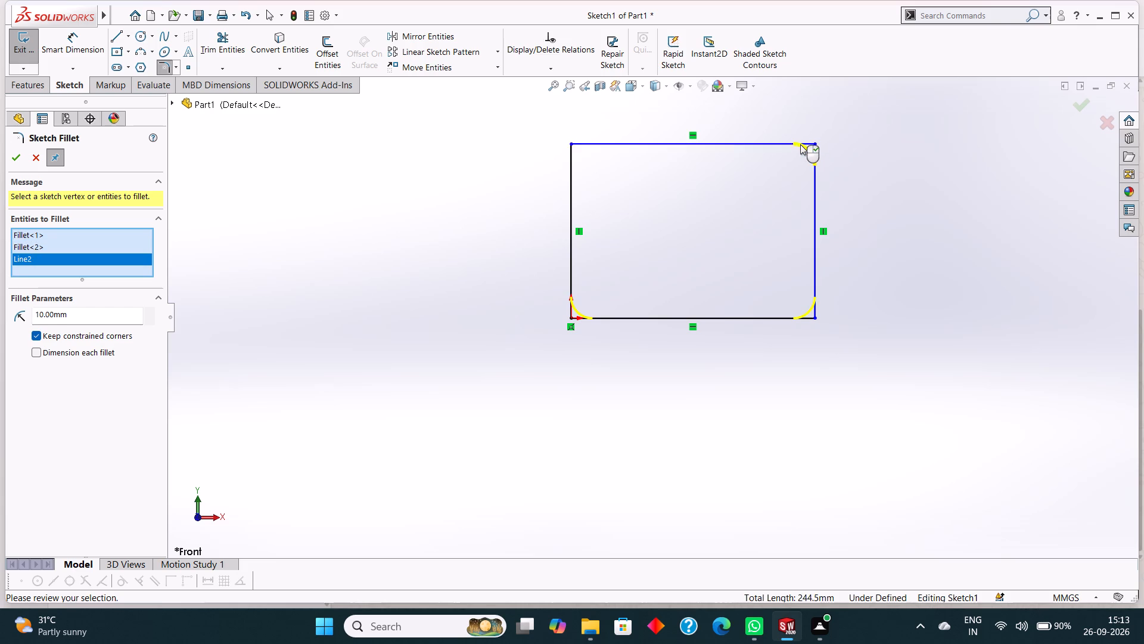
left_click(587, 143)
left_click(573, 152)
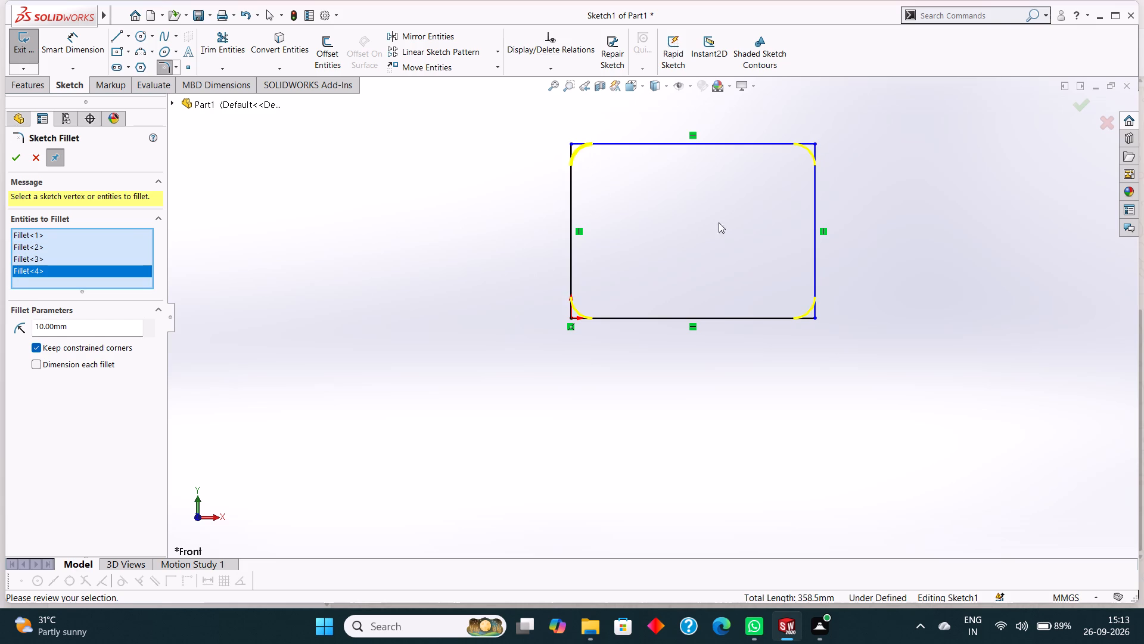
left_click(14, 158)
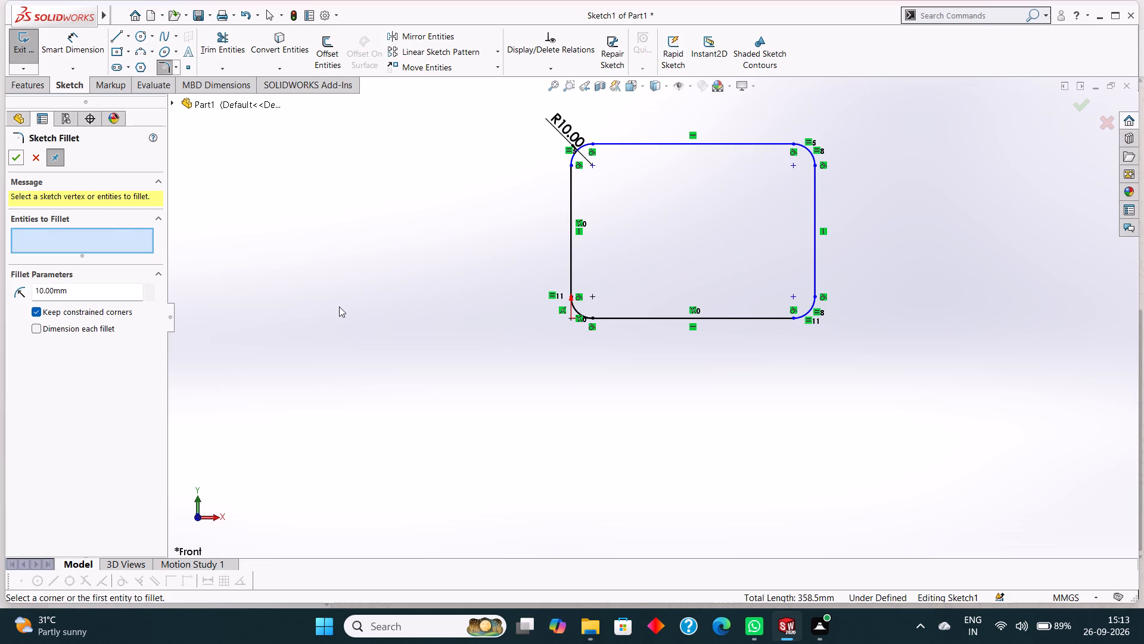
left_click(341, 306)
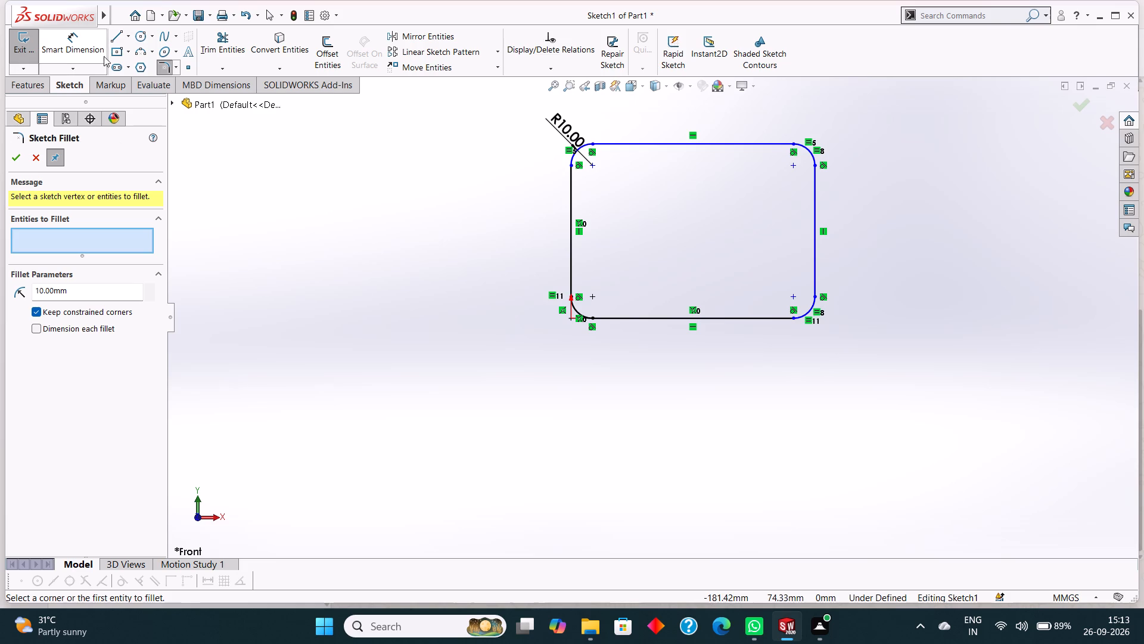
Draw a 37 mm horizontal centerline along the base edge, starting where the lower-left fillet meets it.
left_click(130, 34)
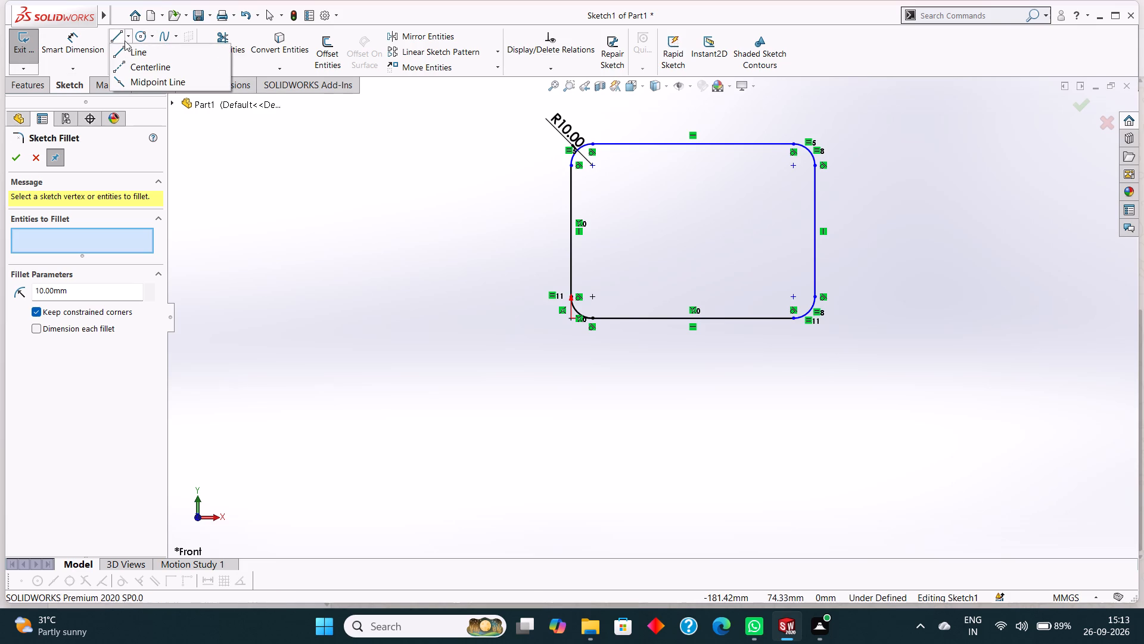
left_click(139, 66)
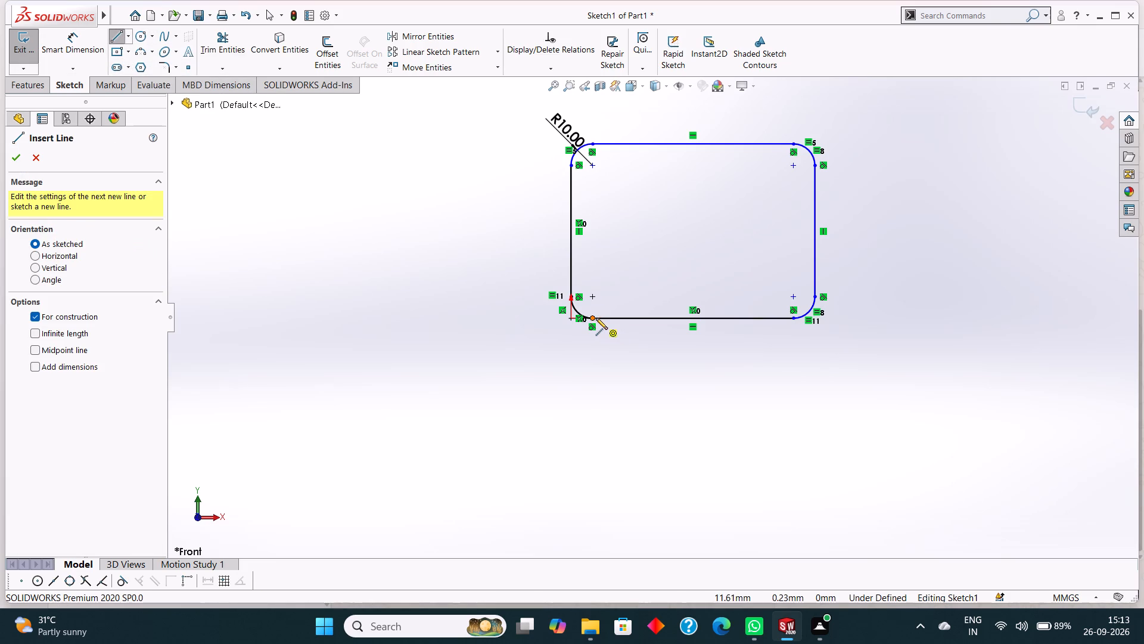
left_click(592, 318)
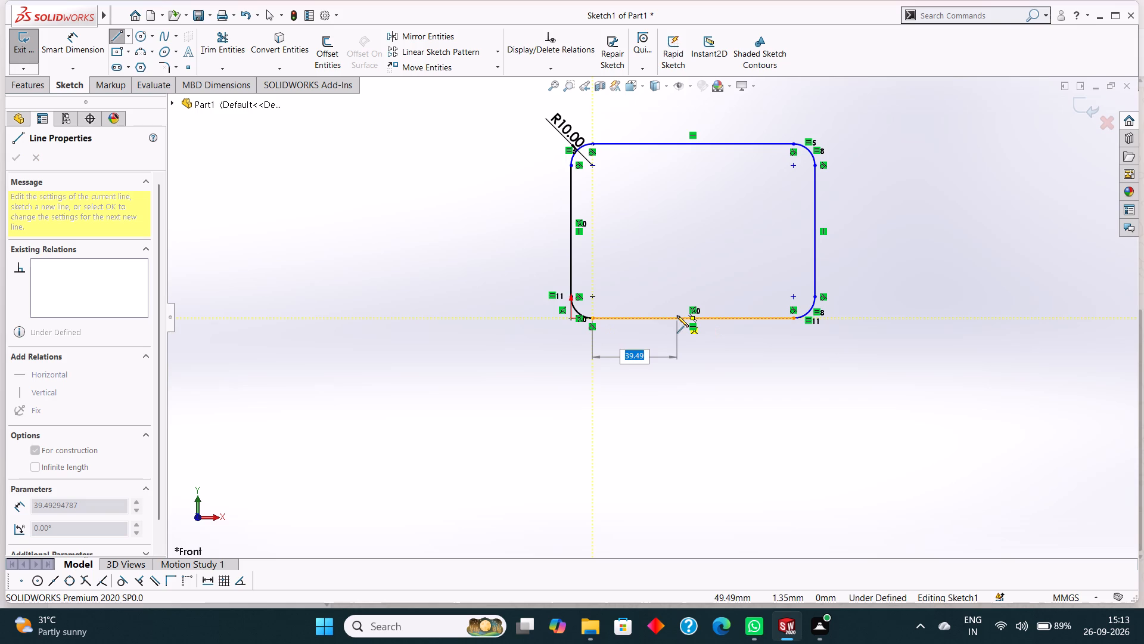
key("3")
key("7")
key("Return")
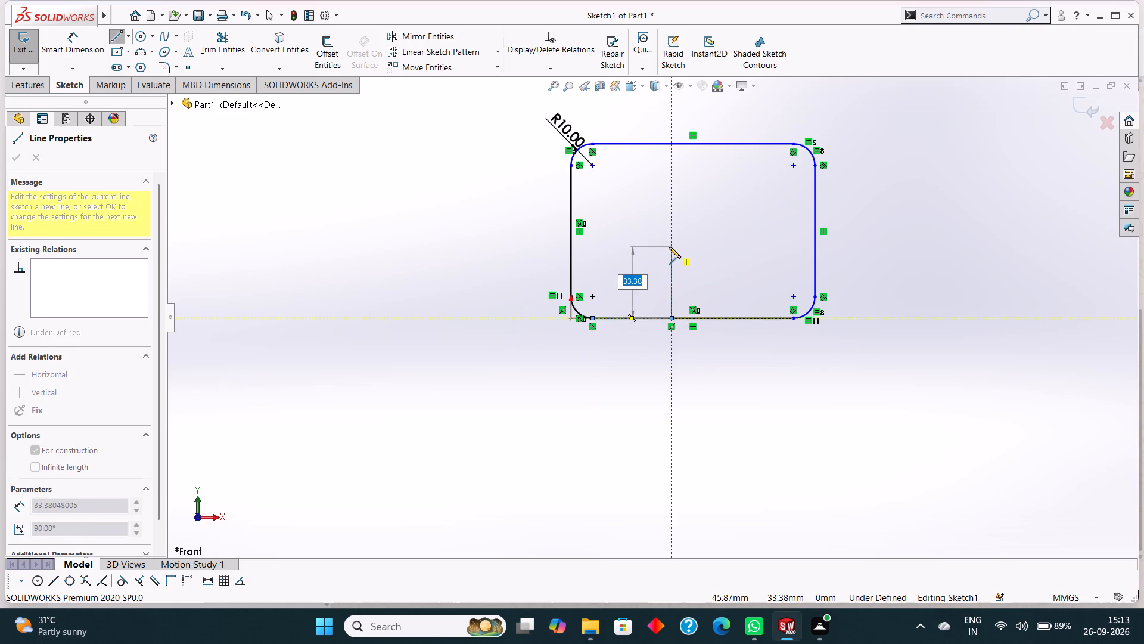
key("Escape")
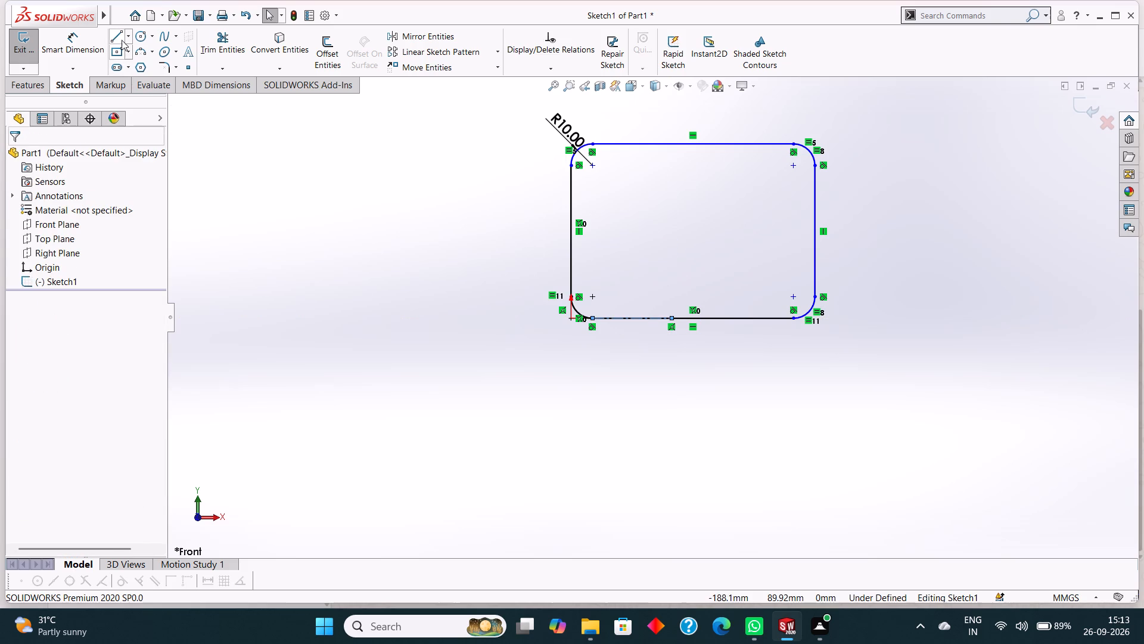
Sketch a notch outline 10 mm high and 20 mm wide from the centerline's end, closing back onto the base edge.
left_click(120, 34)
left_click(672, 318)
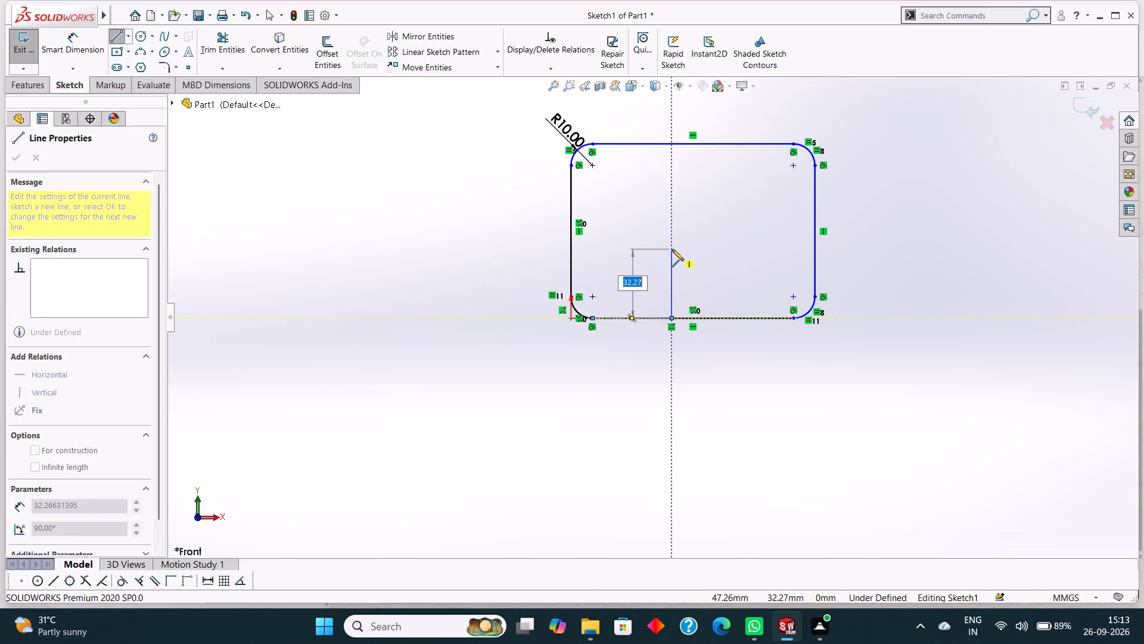
type("10")
key("Return")
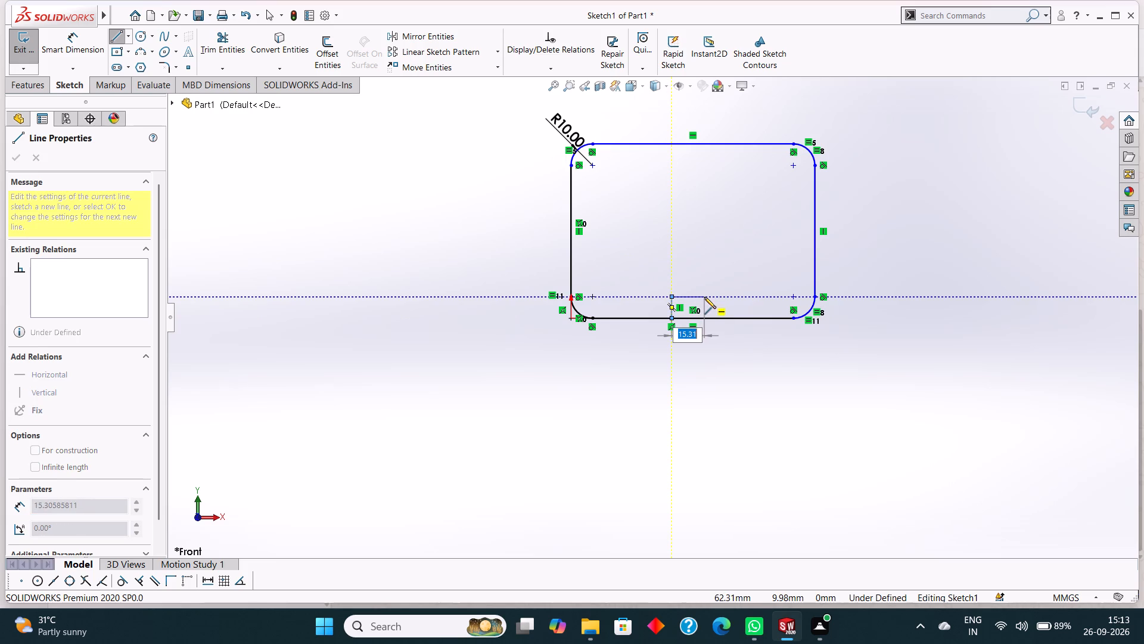
type("20")
key("Return")
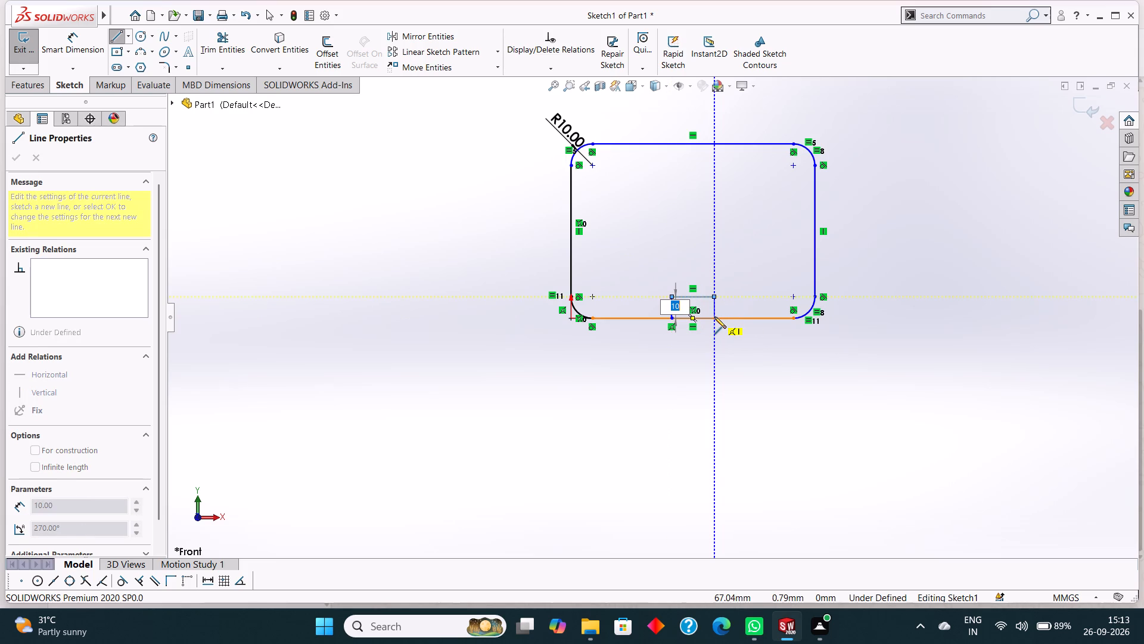
left_click(714, 317)
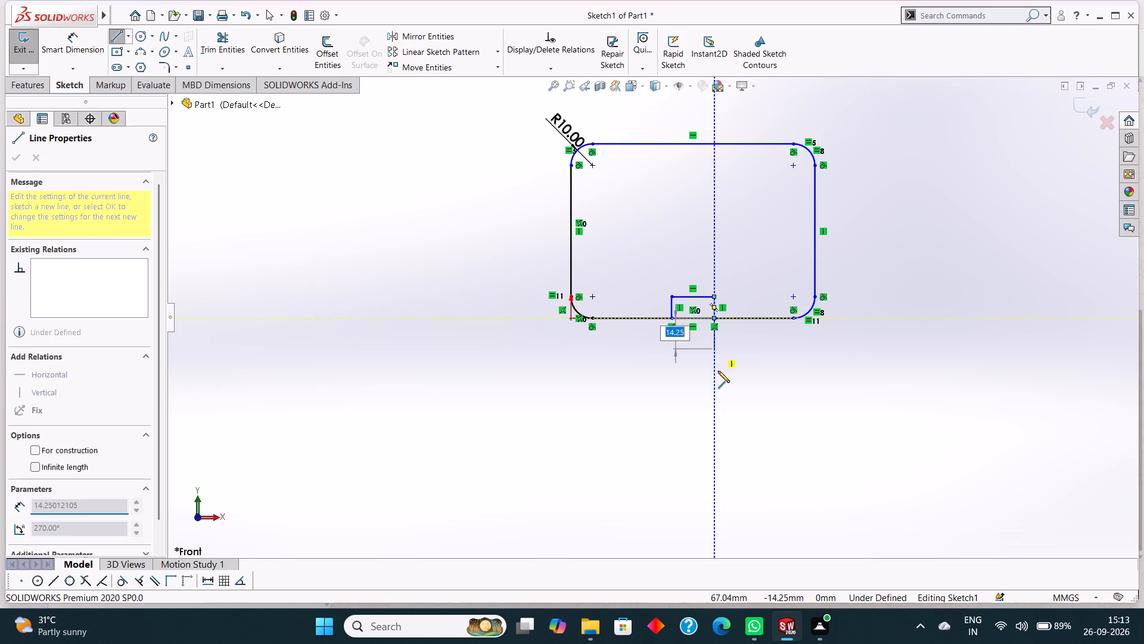
right_click(750, 388)
left_click(778, 397)
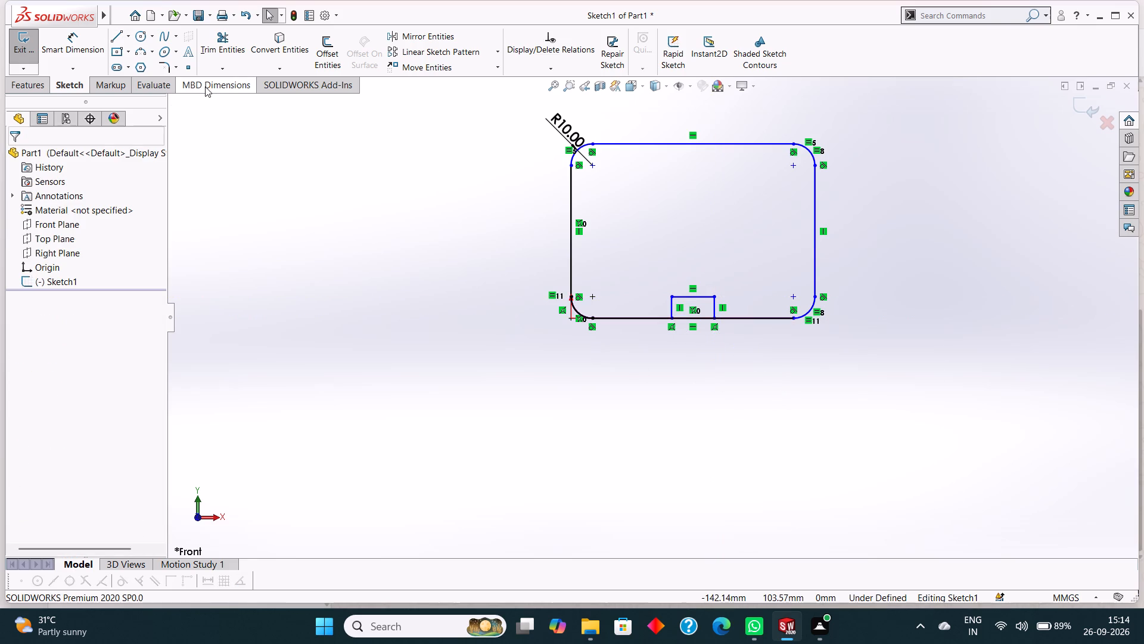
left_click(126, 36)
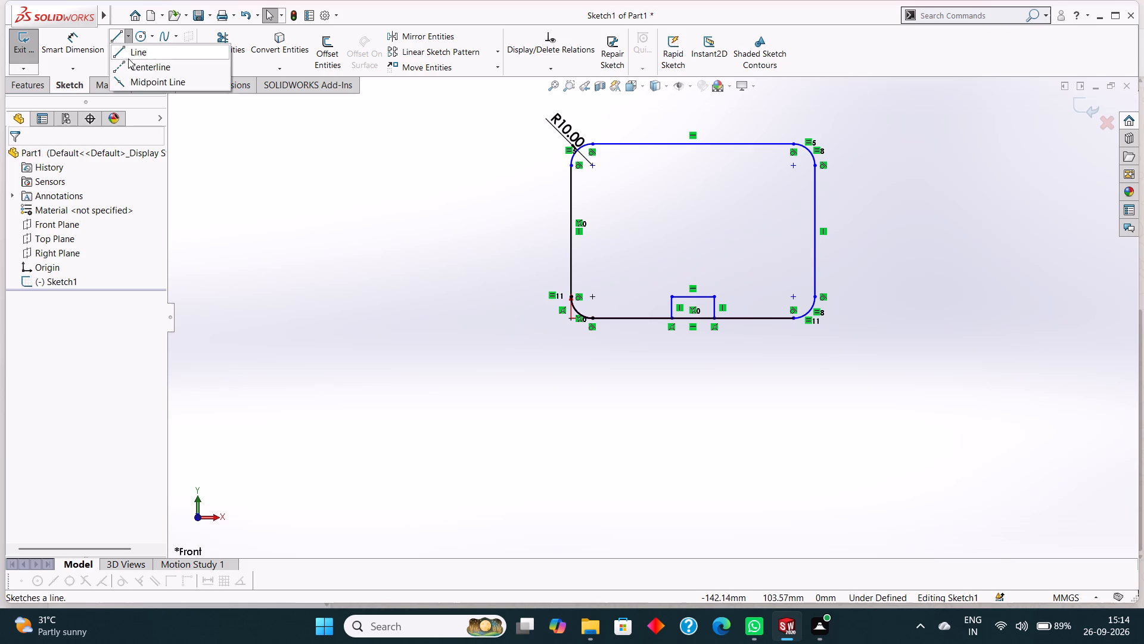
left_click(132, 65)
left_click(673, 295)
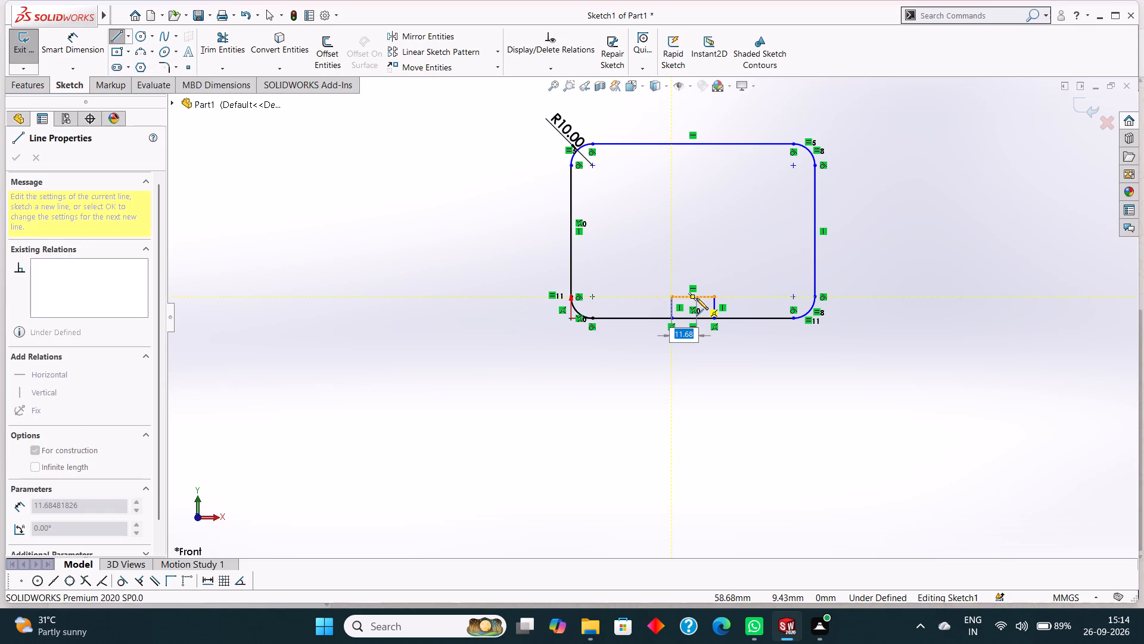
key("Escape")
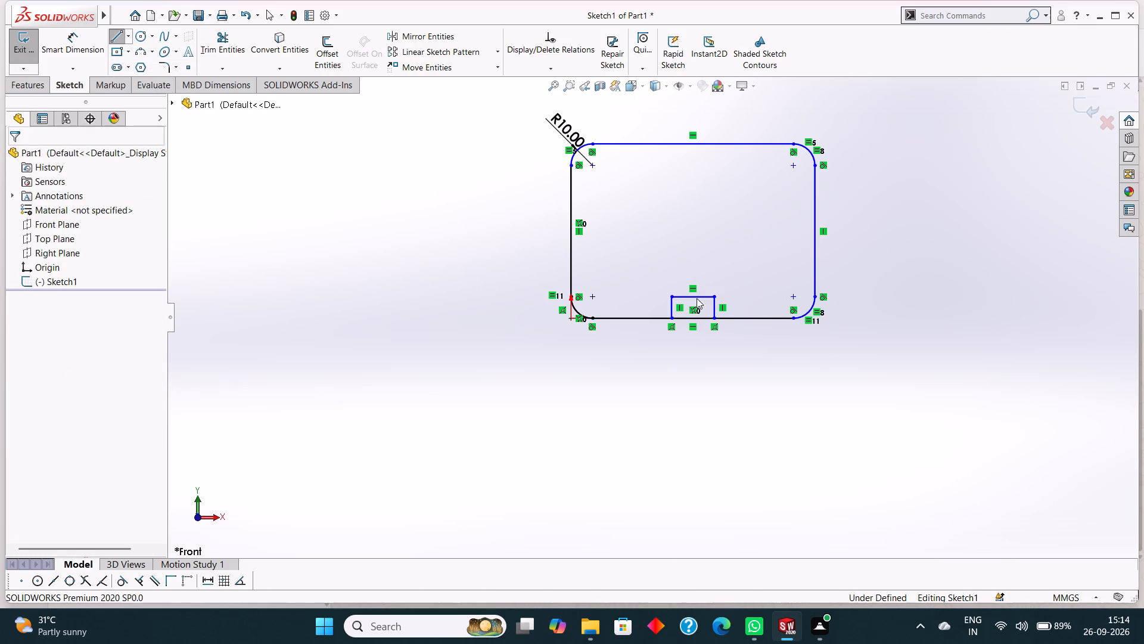
Sketch a circle of 10 mm radius centred on the midpoint of the notch's top line.
left_click(139, 33)
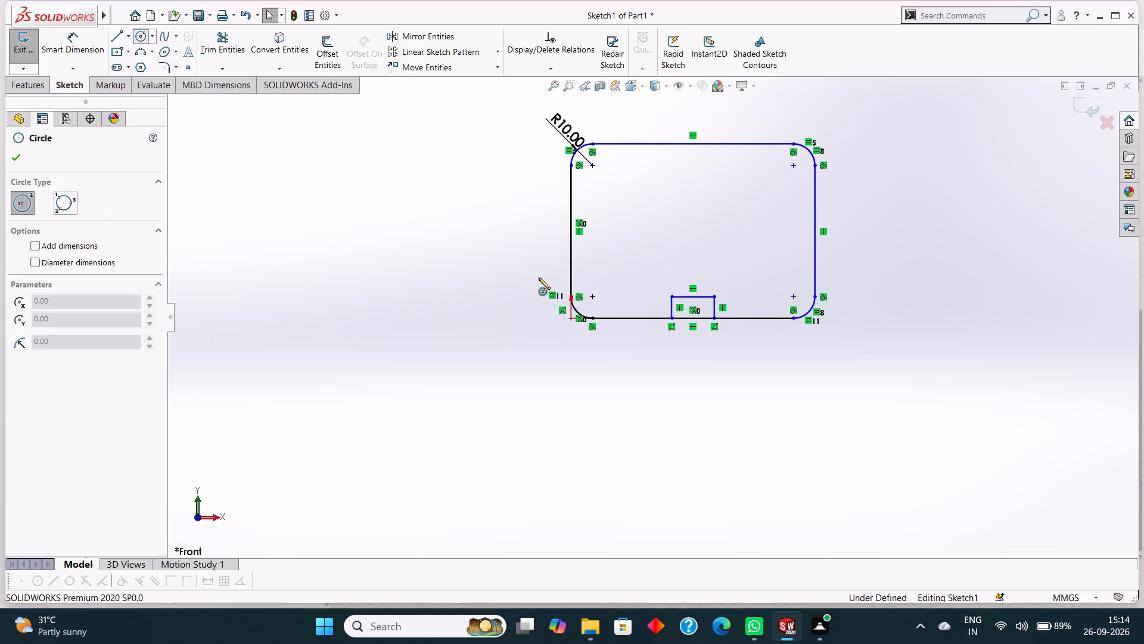
scroll(684, 300, "down", 2)
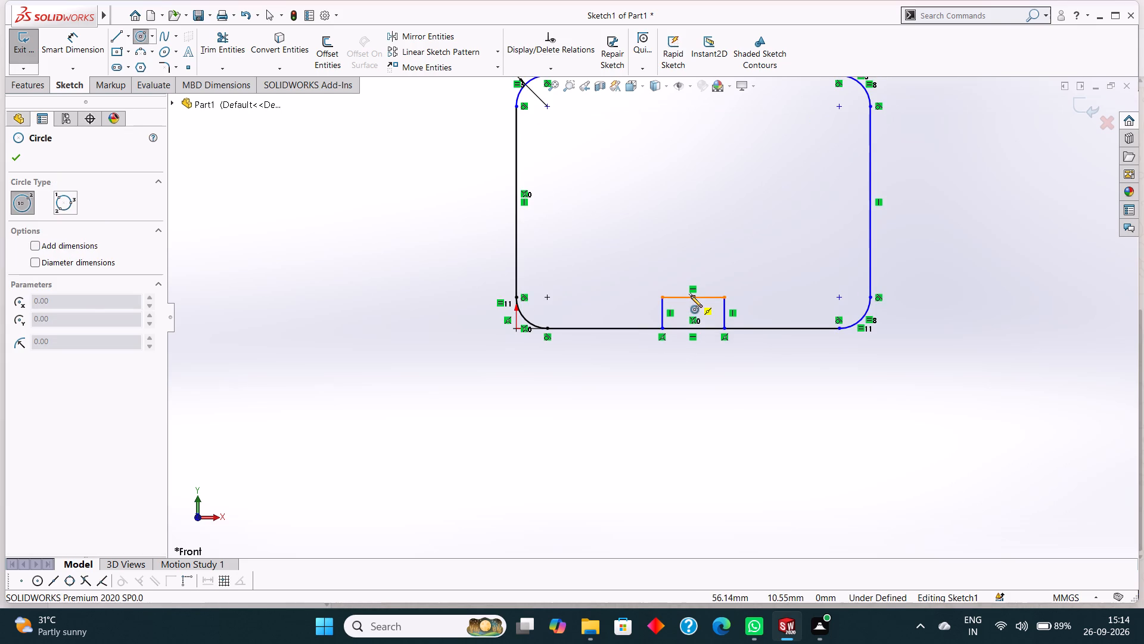
left_click(691, 296)
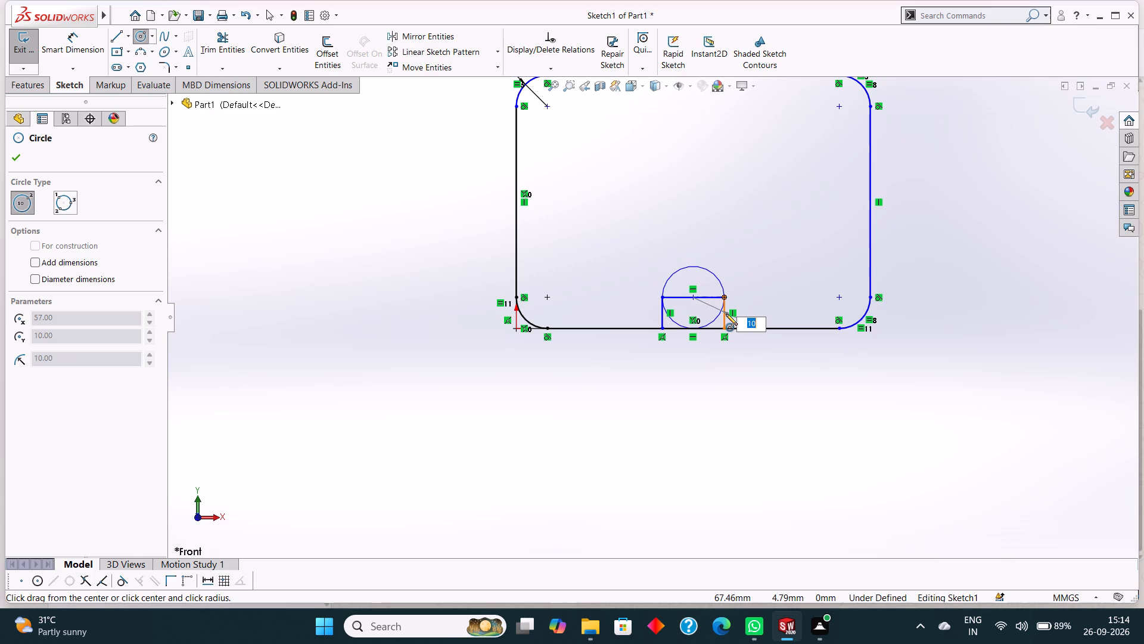
left_click(726, 314)
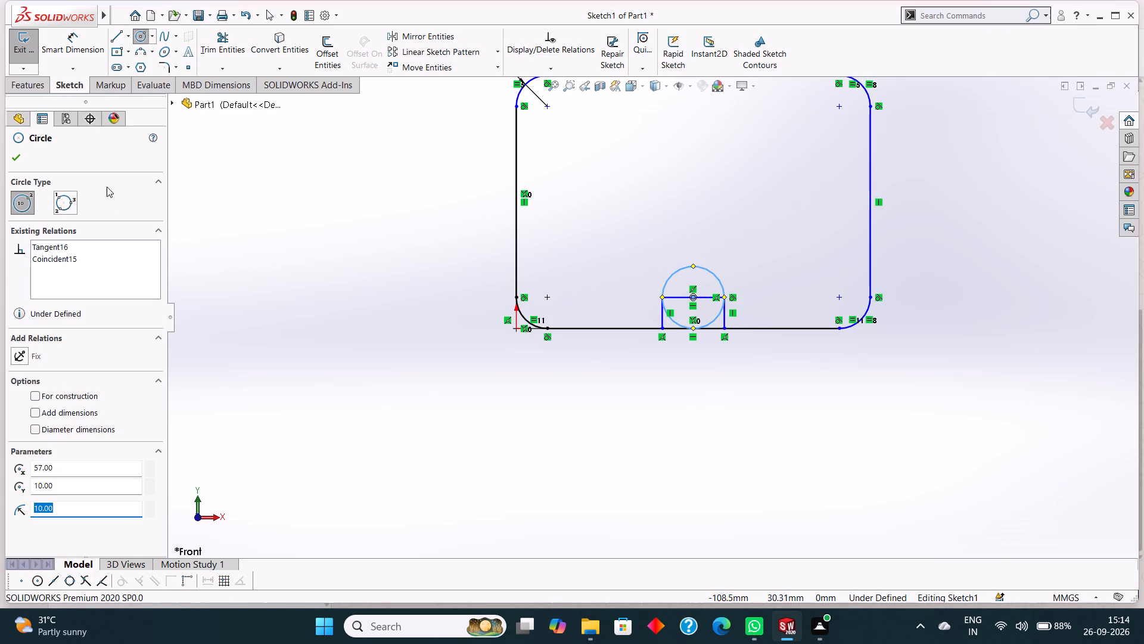
left_click(19, 158)
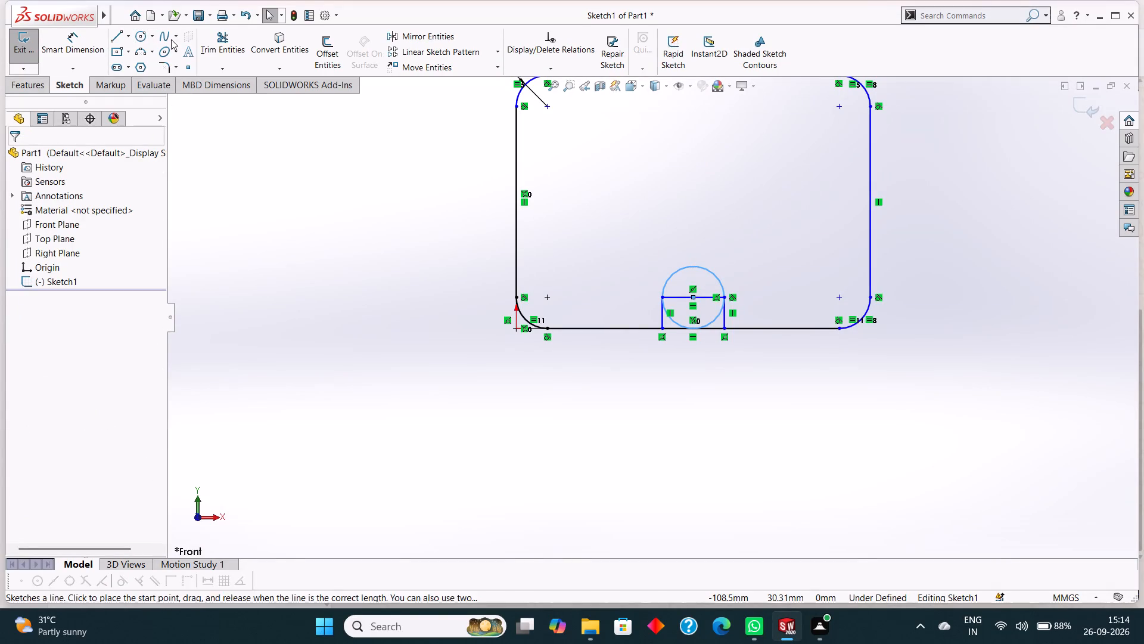
Trim the circle's lower half, the base edge across the notch and the notch's top line to leave an open round-topped notch.
left_click(198, 41)
scroll(654, 357, "down", 2)
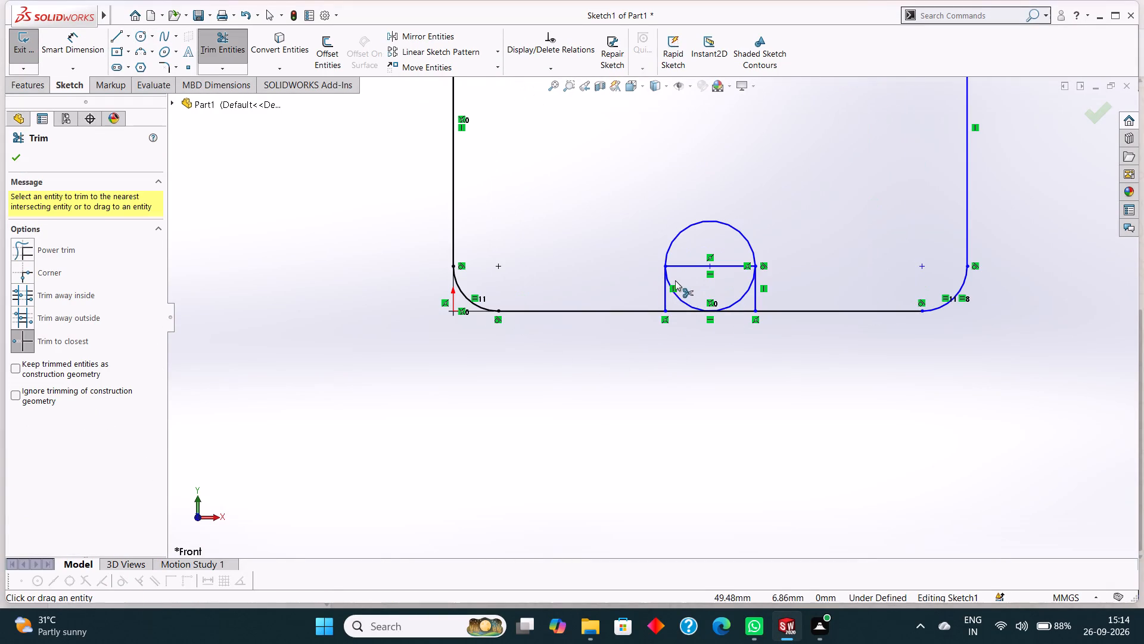
left_click(677, 295)
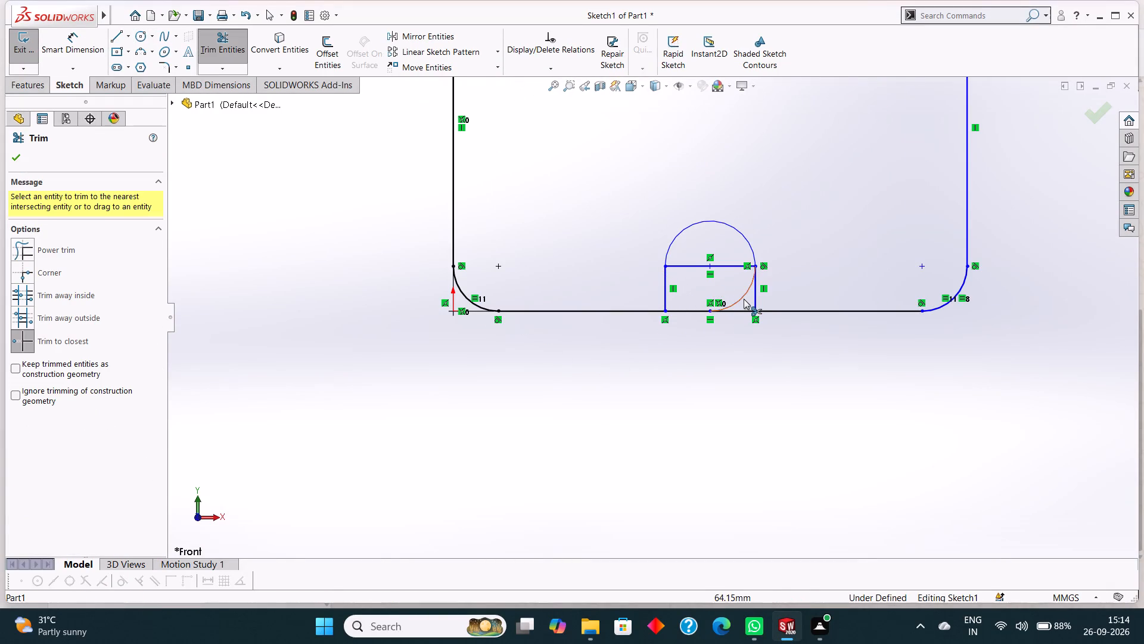
left_click(744, 299)
left_click(738, 309)
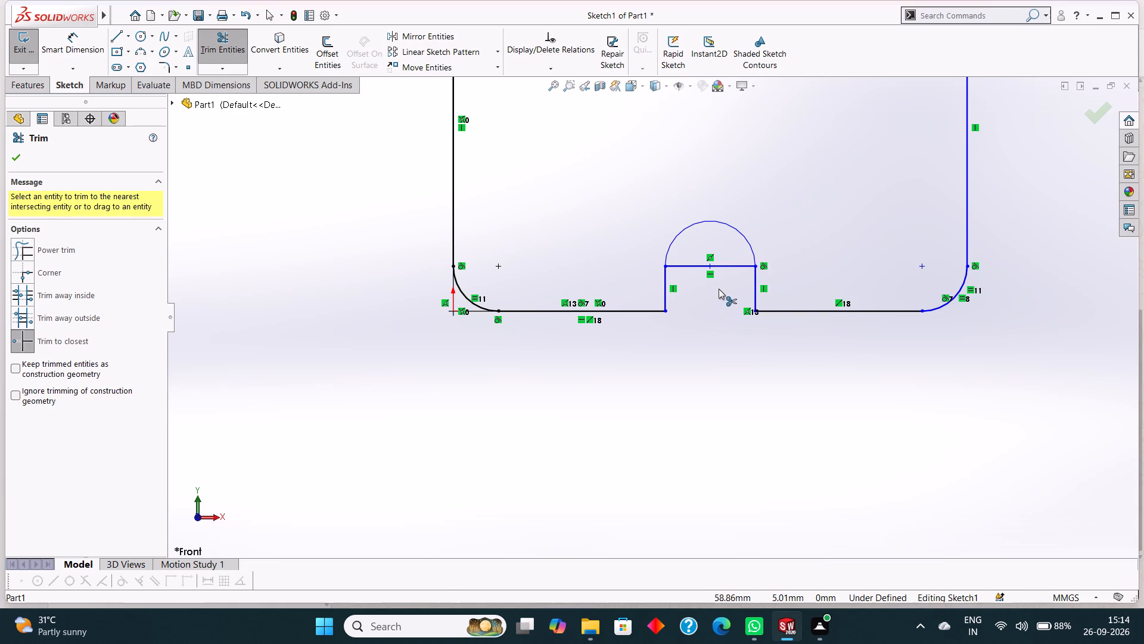
left_click(683, 265)
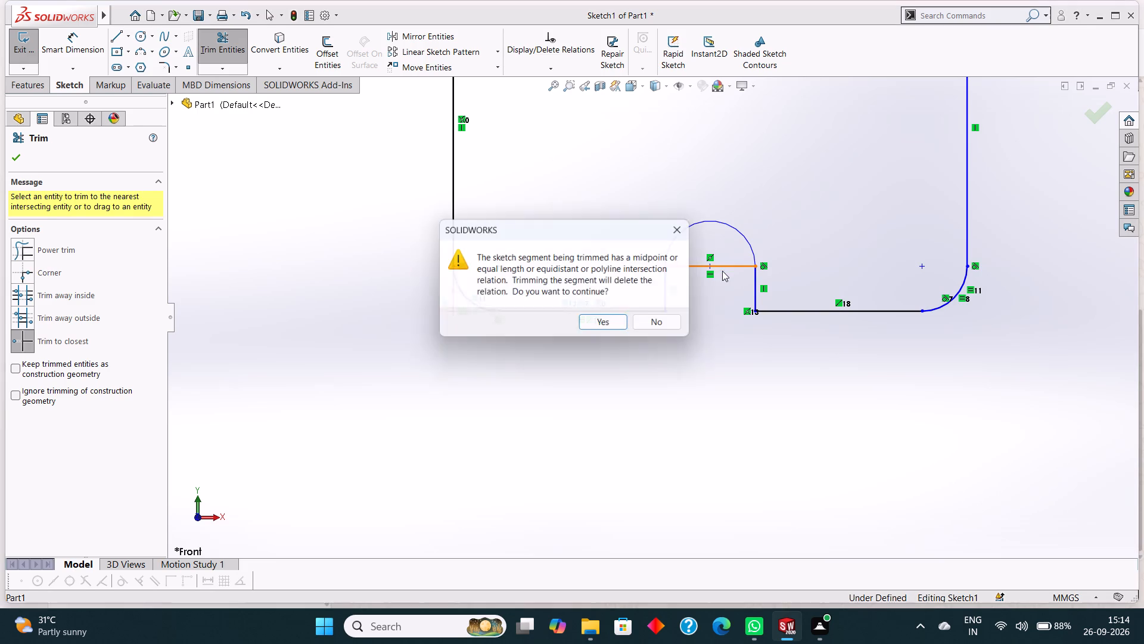
left_click(606, 325)
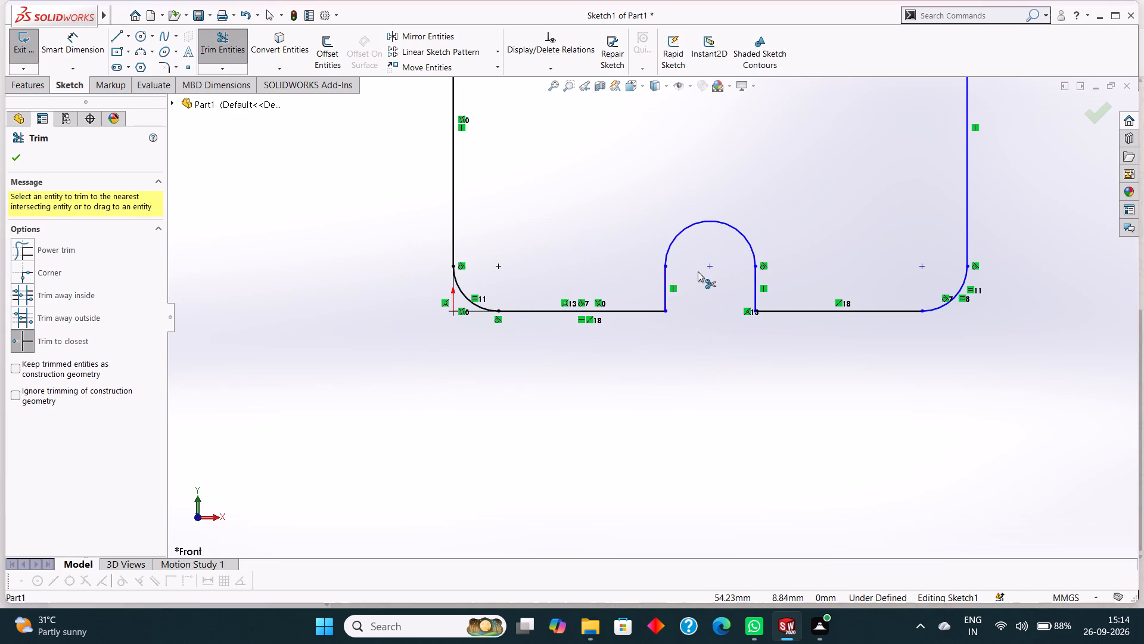
scroll(710, 278, "up", 3)
scroll(680, 323, "up", 1)
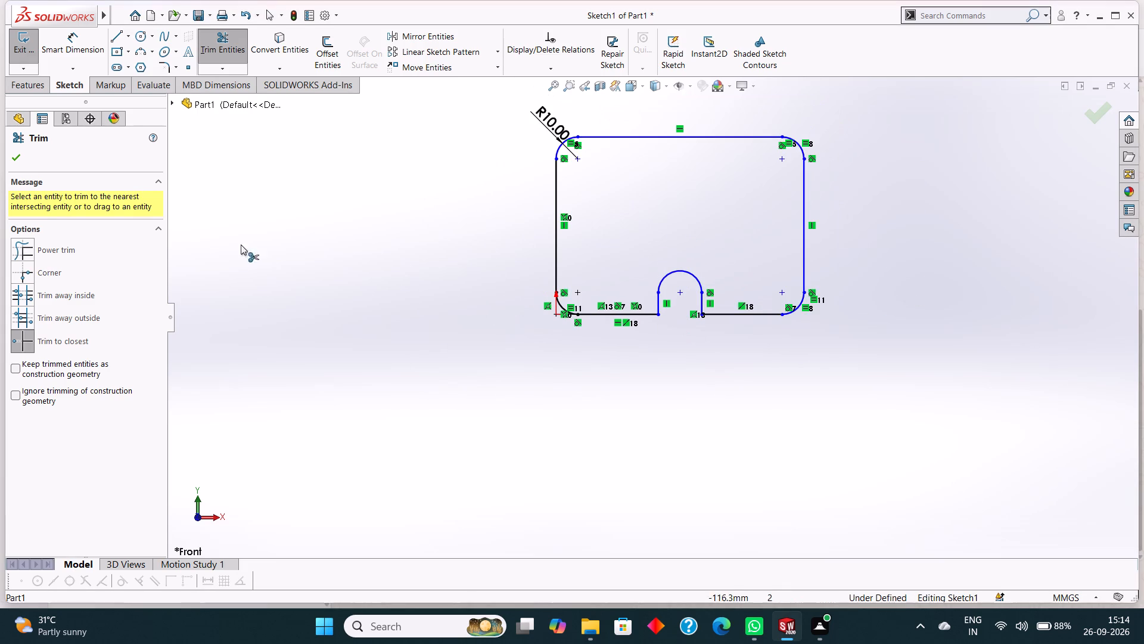
left_click(23, 154)
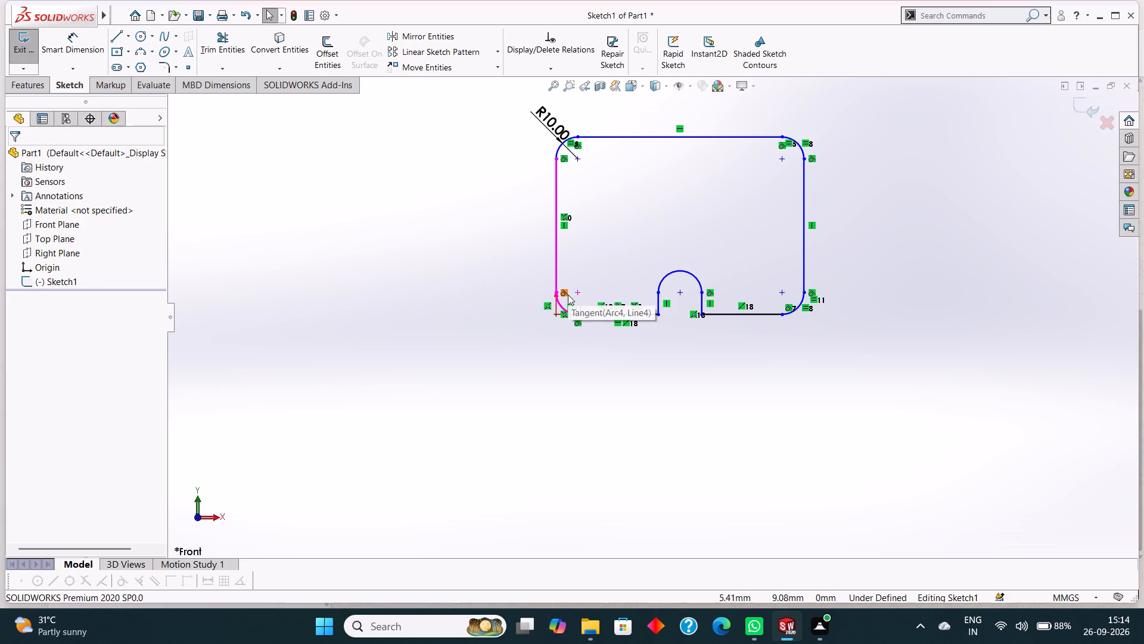
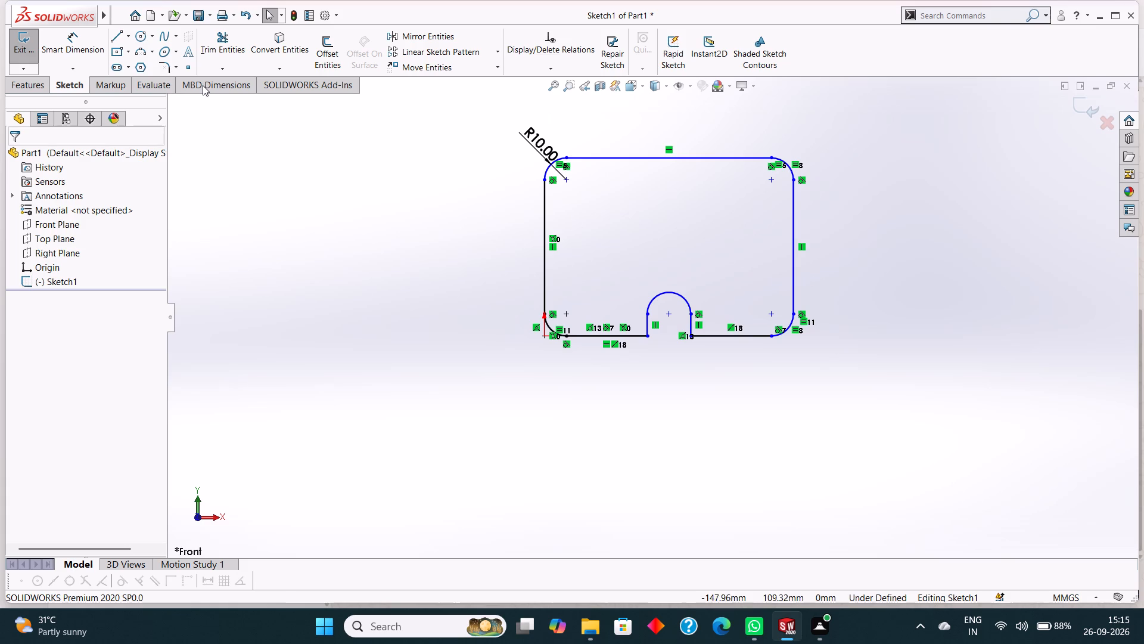
Draw two chained vertical centerlines of 18.75 mm and 24 mm up the right edge, starting where the lower-right fillet meets it.
left_click(130, 38)
left_click(135, 64)
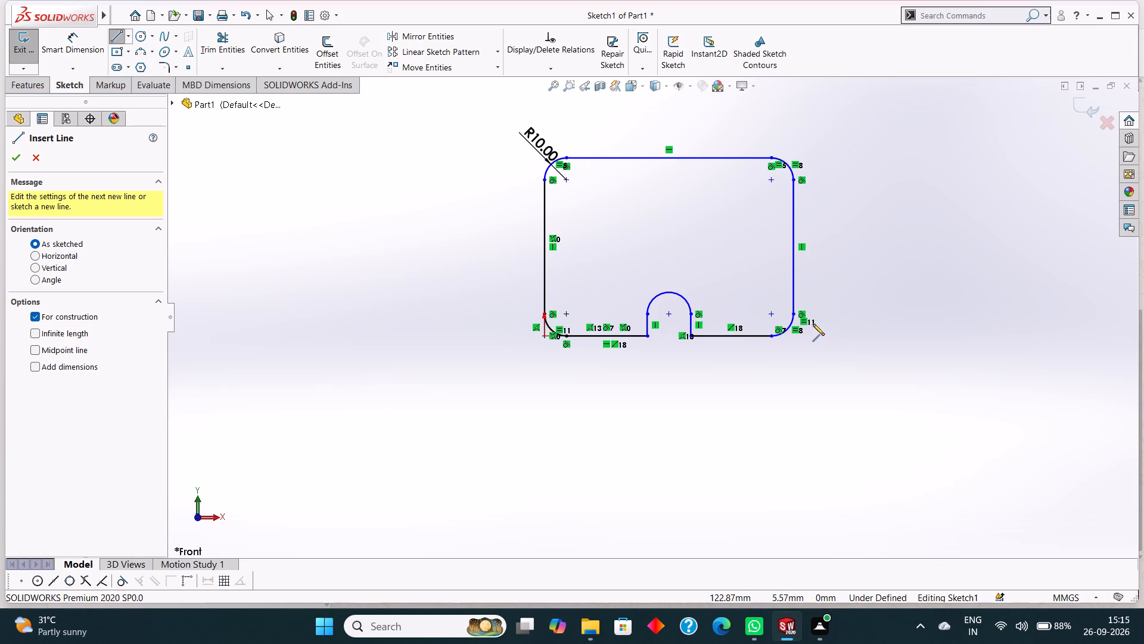
left_click(794, 315)
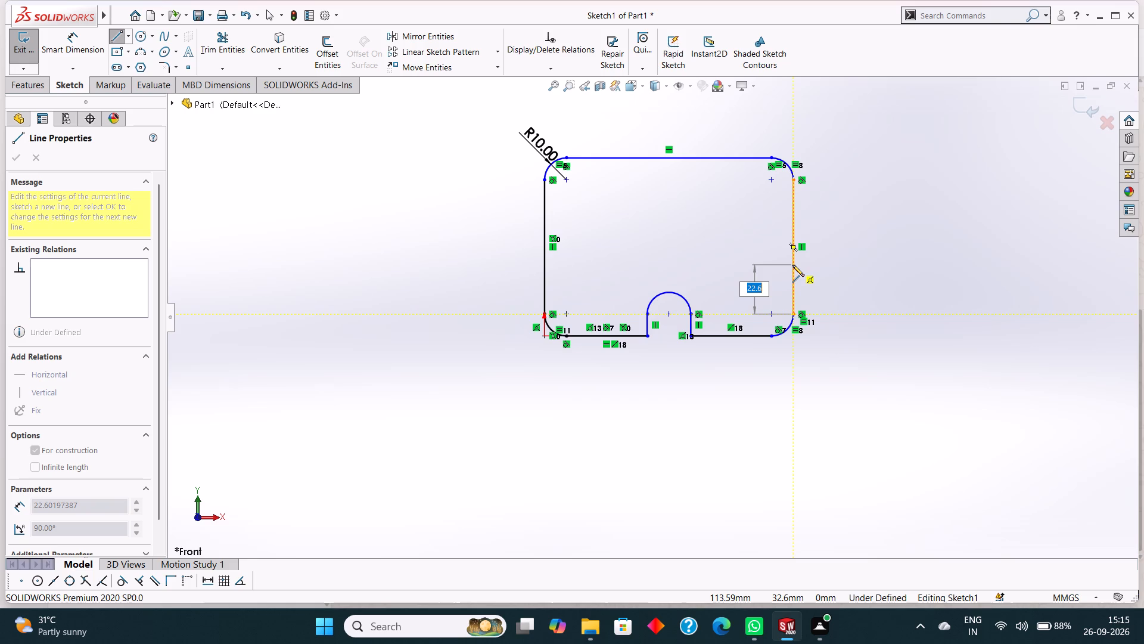
type("18.7")
key("5")
key("Return")
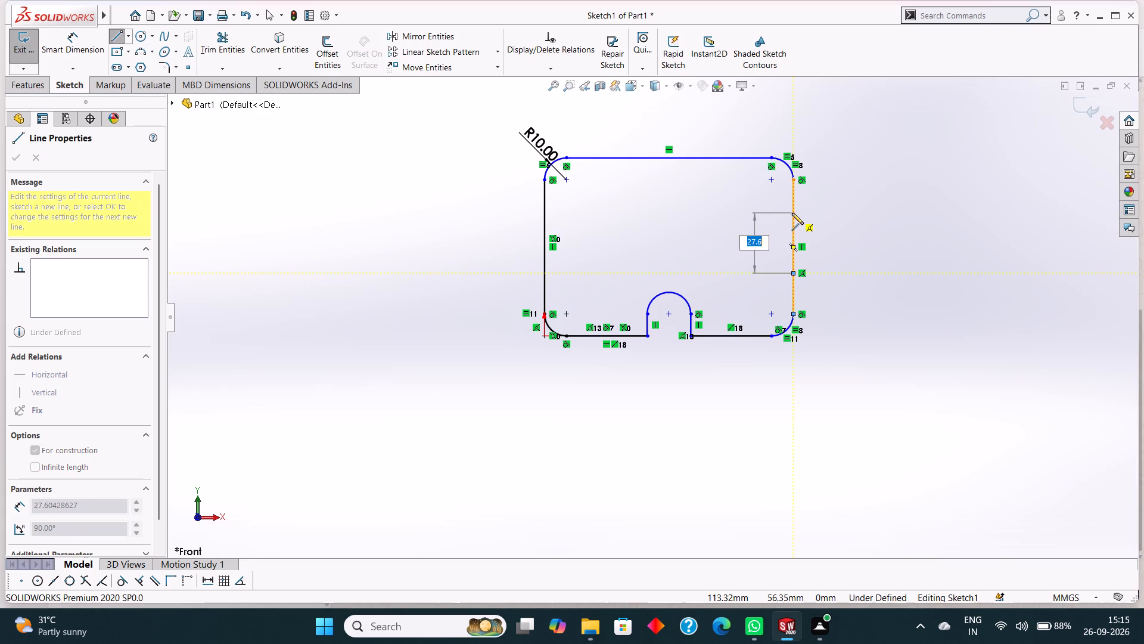
type("24")
key("Return")
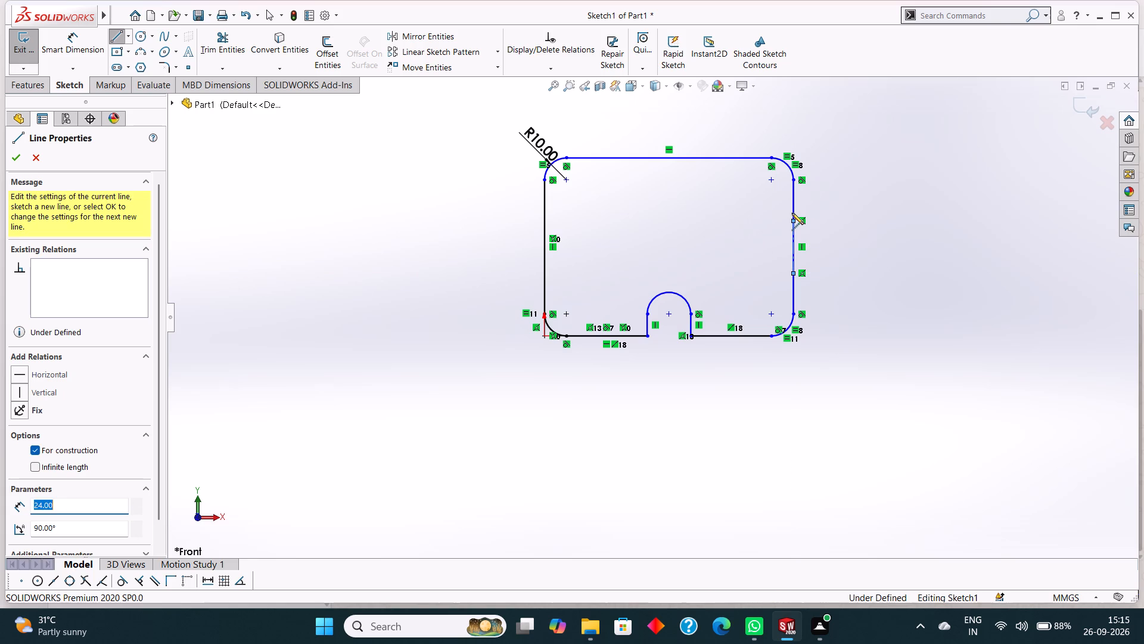
right_click(831, 216)
left_click(859, 221)
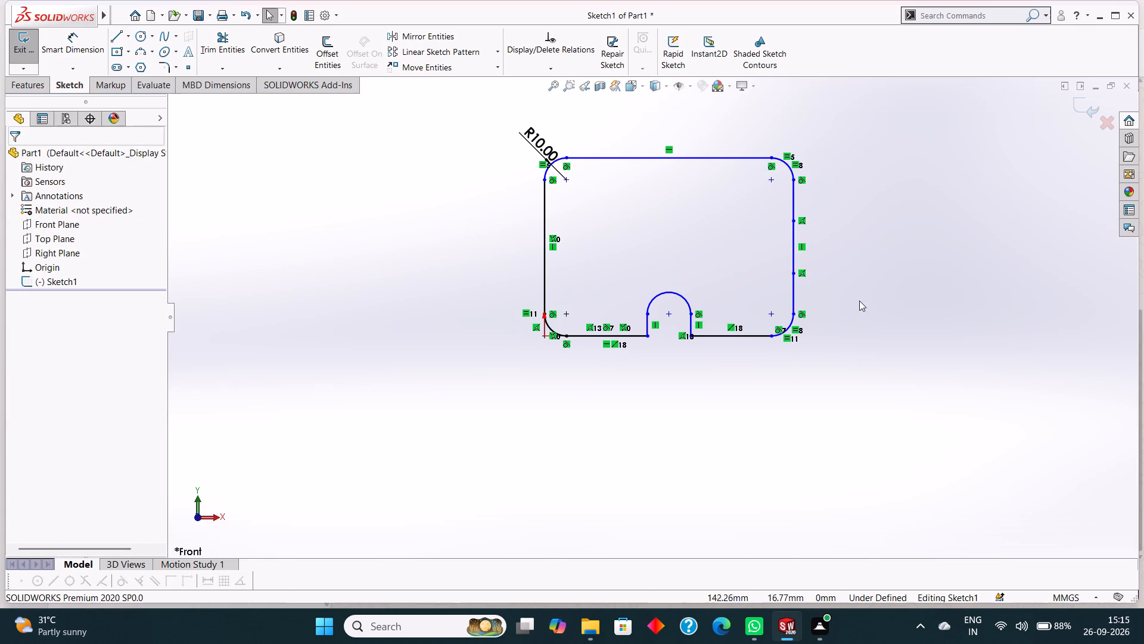
Draw a 13.5 mm horizontal centerline inward from the midpoint of the profile's right edge.
left_click(132, 39)
left_click(131, 64)
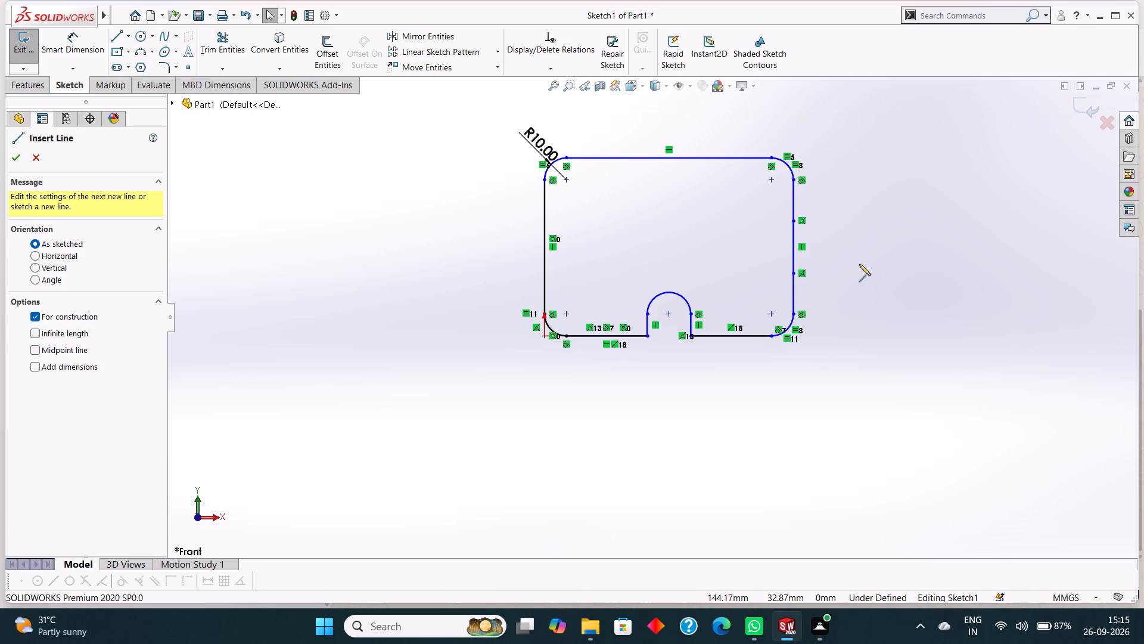
left_click(794, 246)
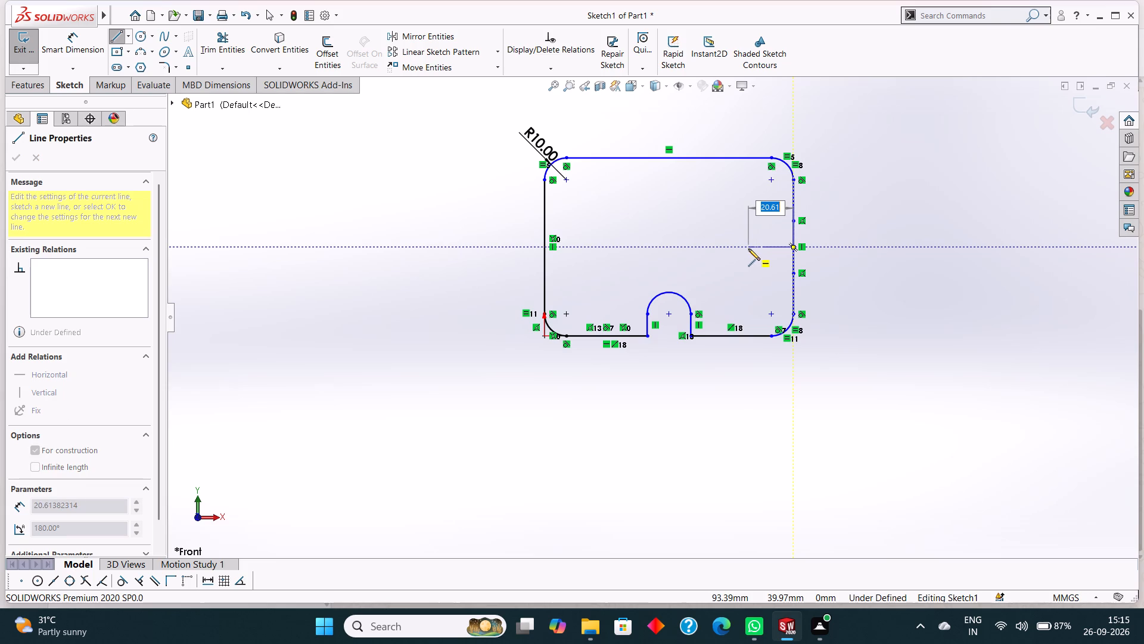
type("13.5")
key("Return")
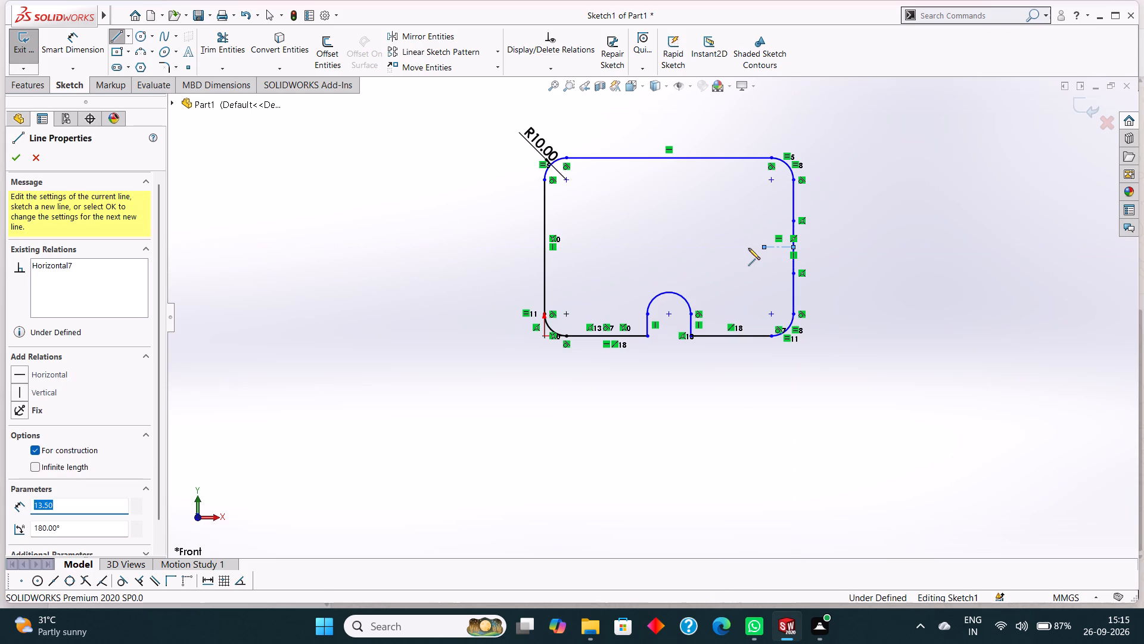
right_click(733, 236)
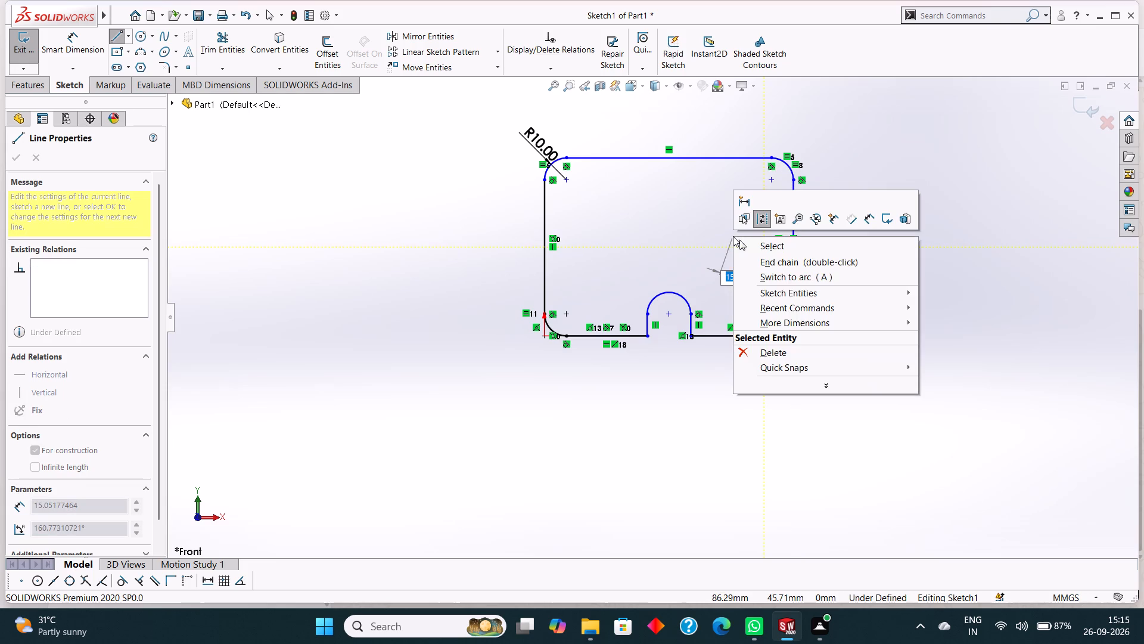
left_click(764, 243)
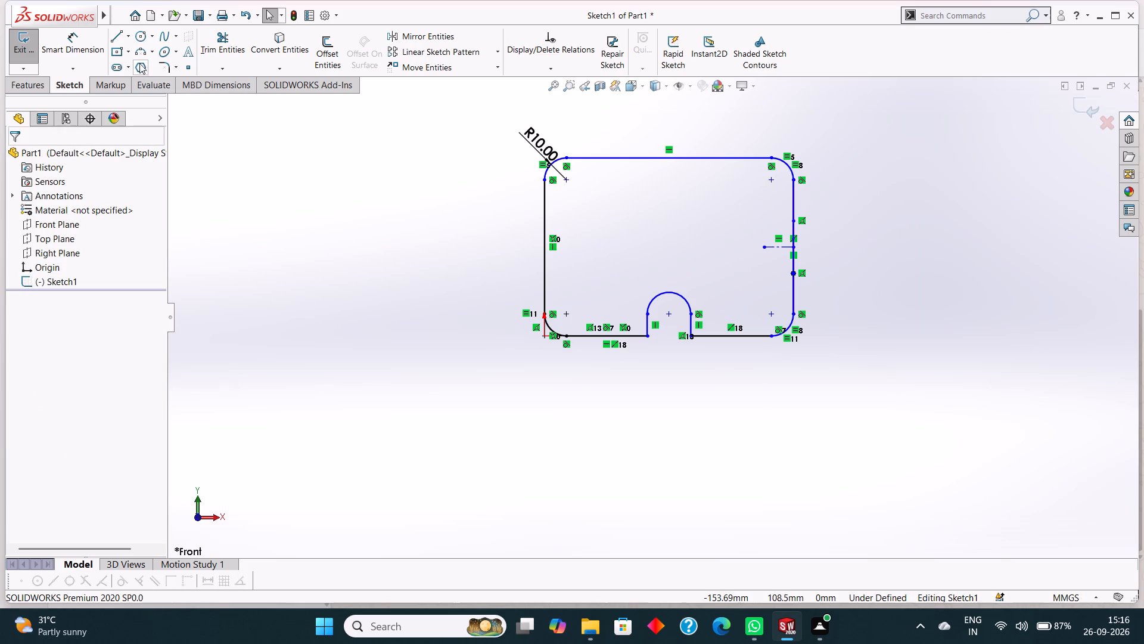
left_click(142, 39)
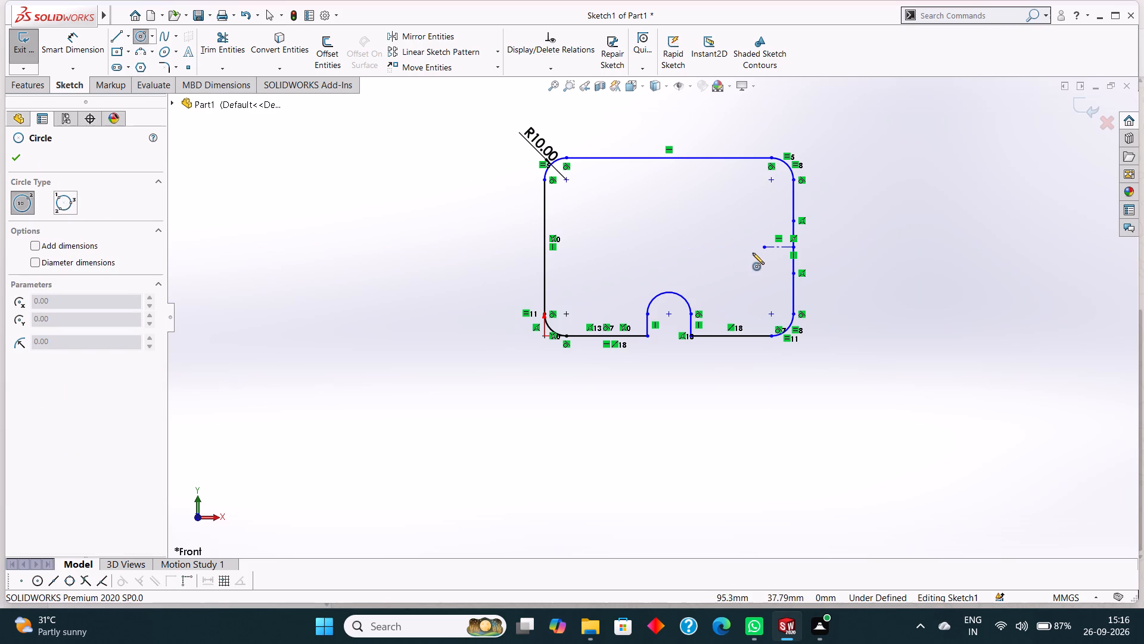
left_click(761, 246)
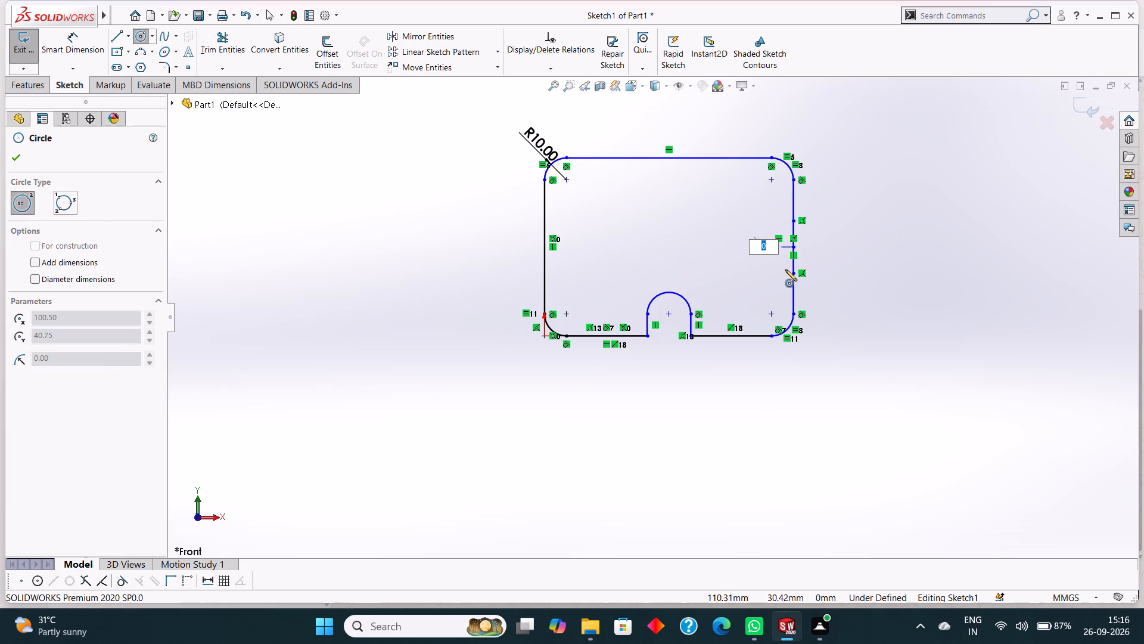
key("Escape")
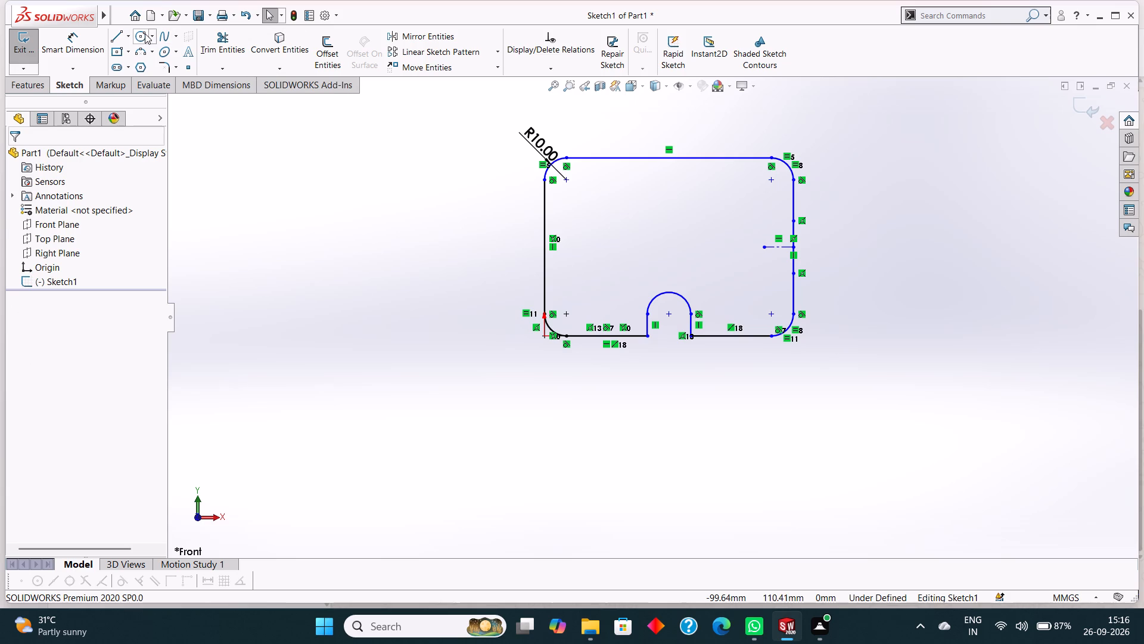
Sketch a circle of 12 mm radius centred on the inner end of the horizontal centerline.
left_click(145, 33)
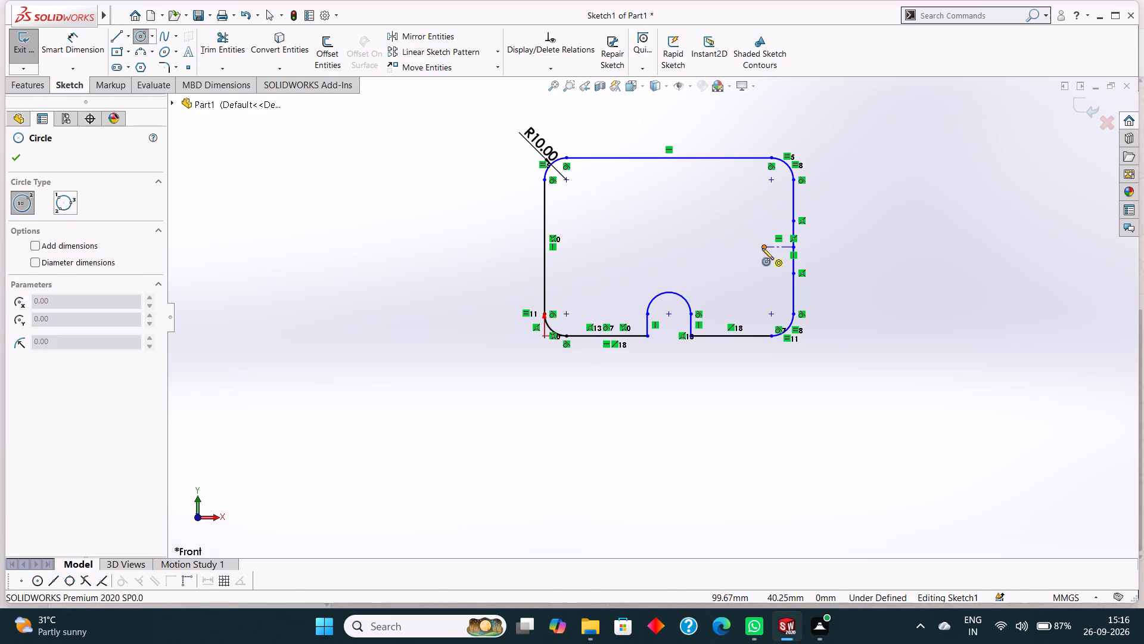
left_click(762, 248)
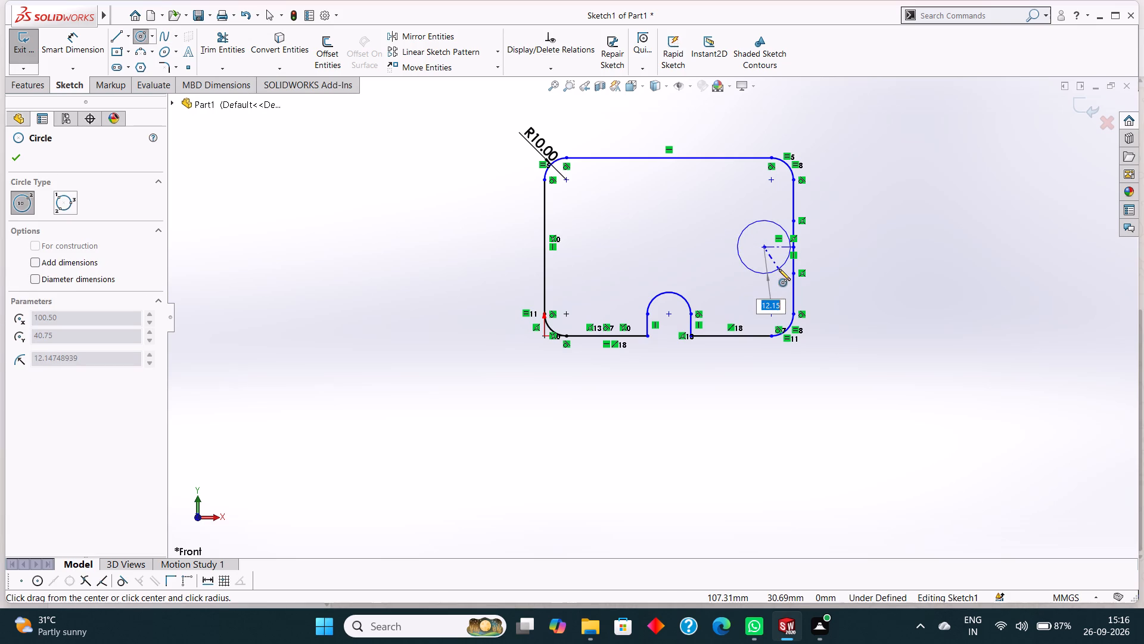
type("12")
key("Return")
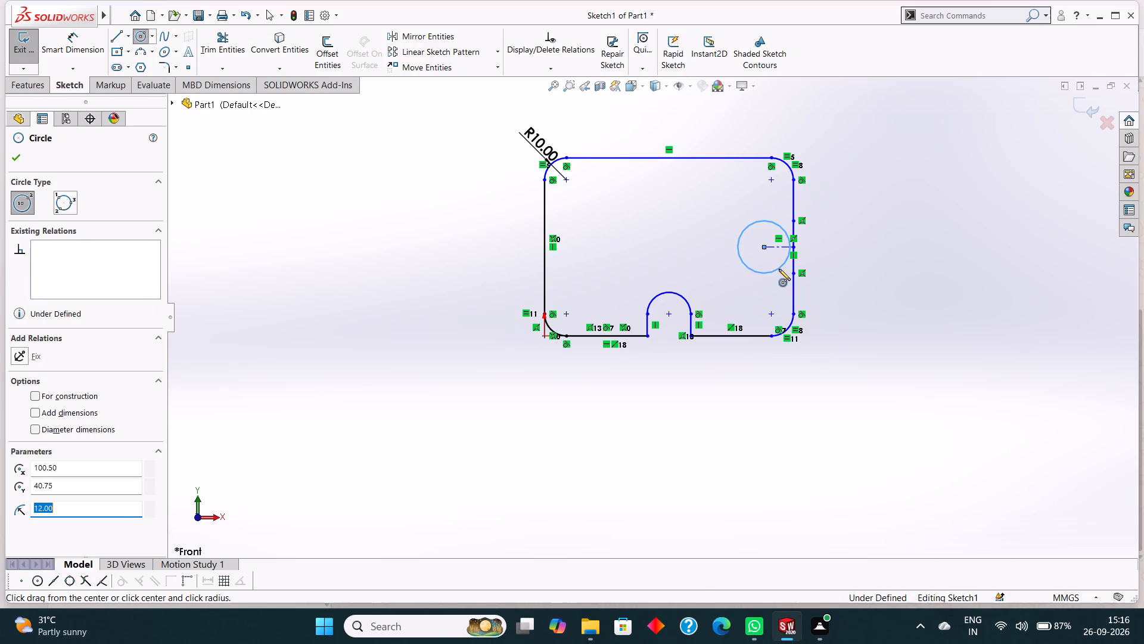
left_click(8, 157)
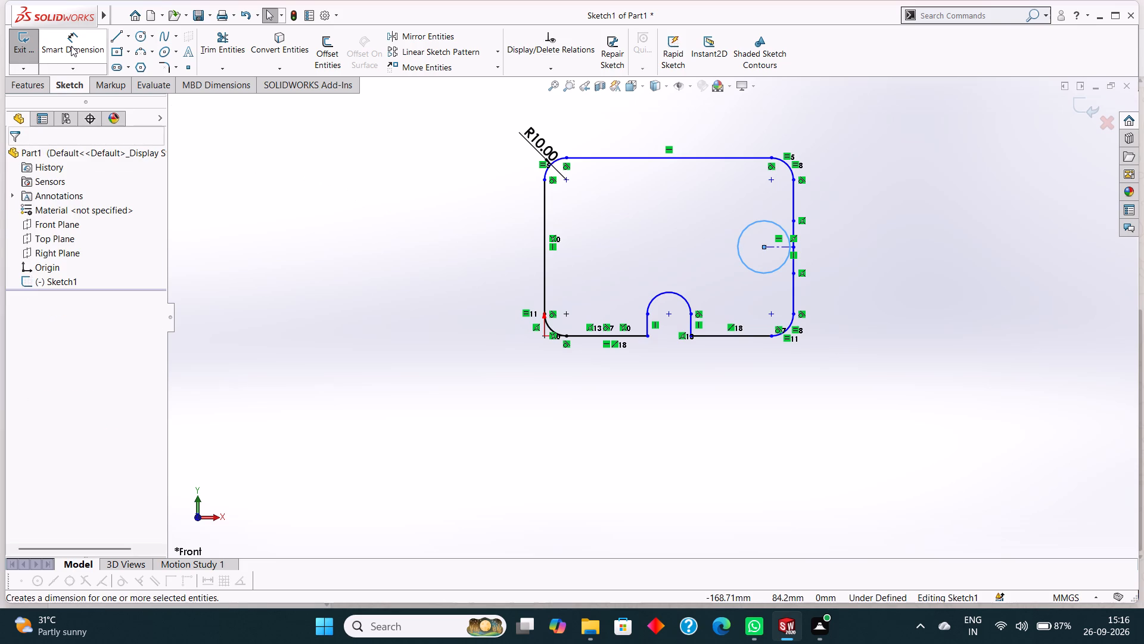
Dimension the diameter of the circle near the right edge and the radius of the notch's arc.
left_click(71, 46)
left_click(736, 244)
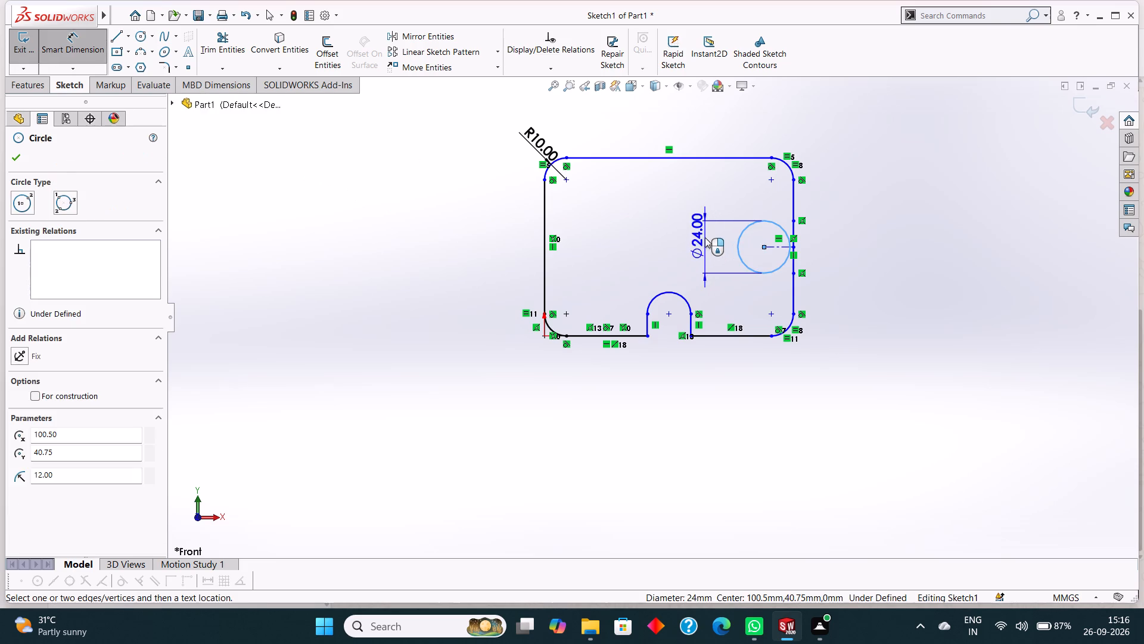
left_click(705, 237)
left_click(657, 221)
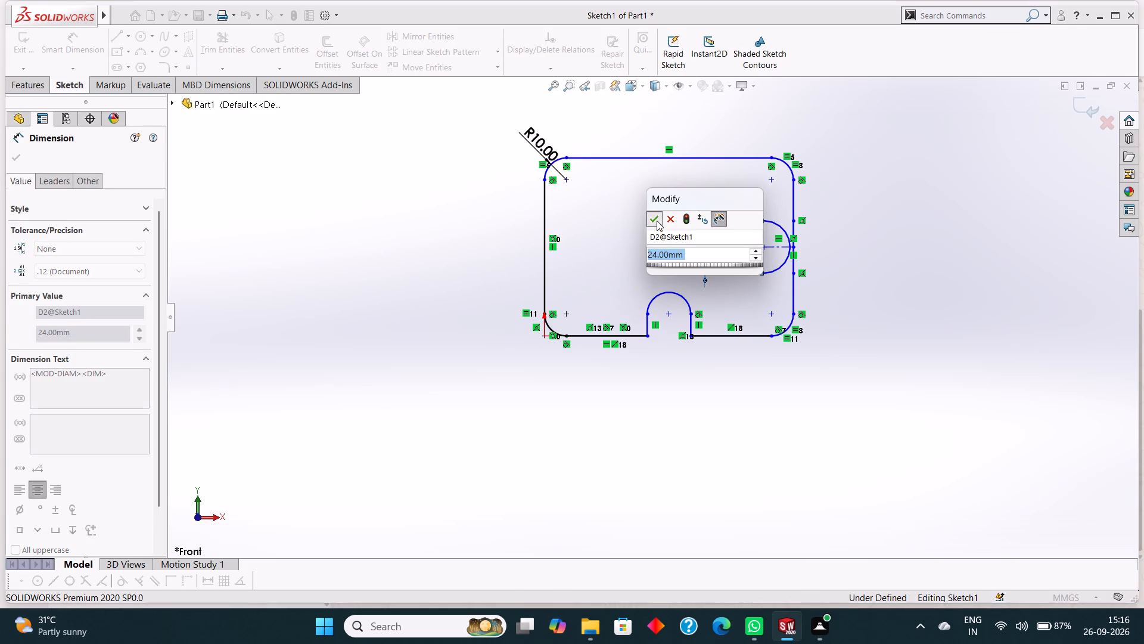
left_click(664, 292)
left_click(655, 250)
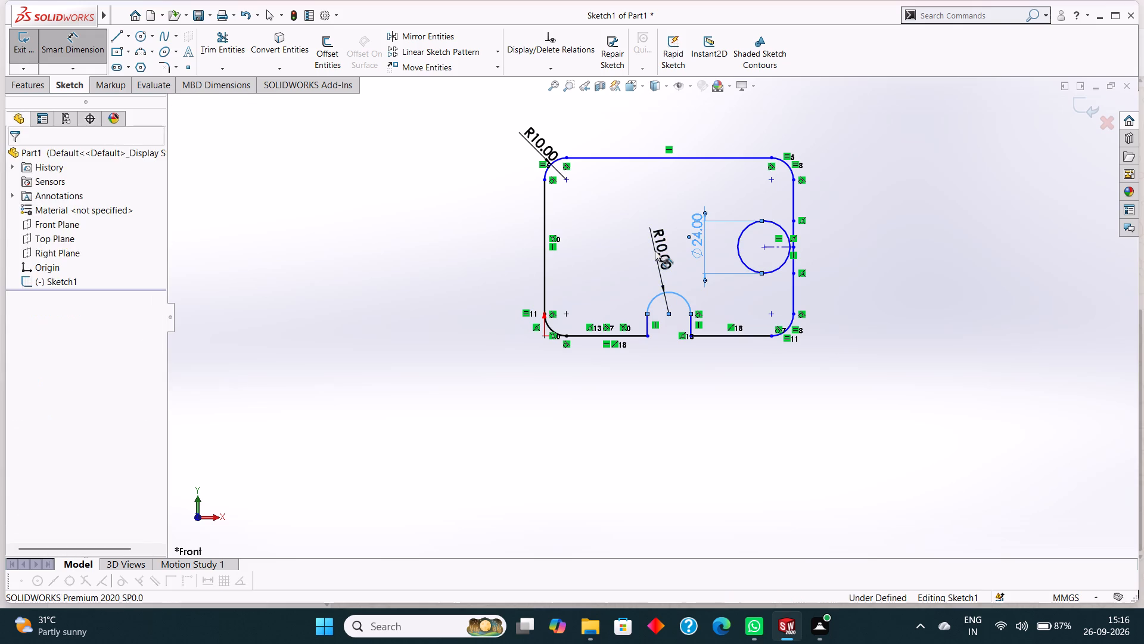
left_click(602, 232)
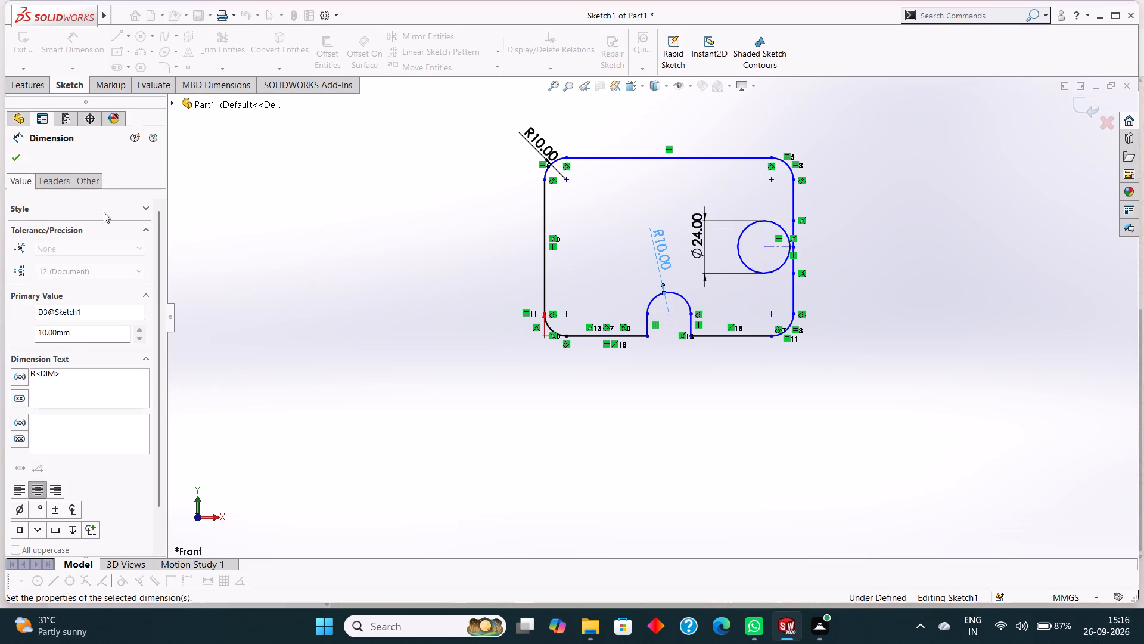
left_click(17, 153)
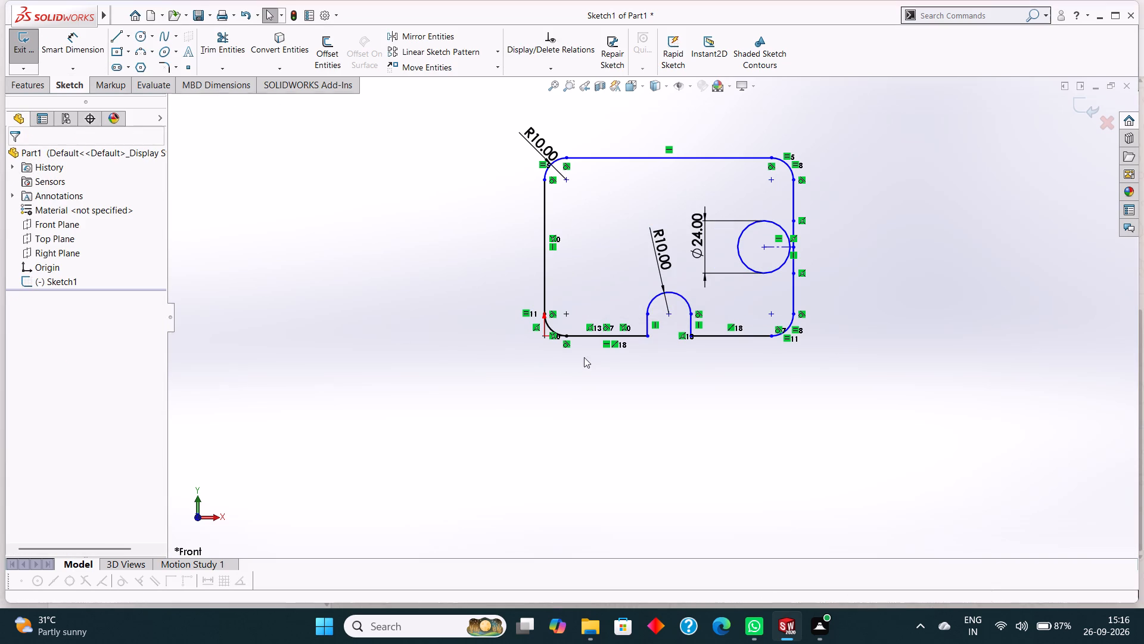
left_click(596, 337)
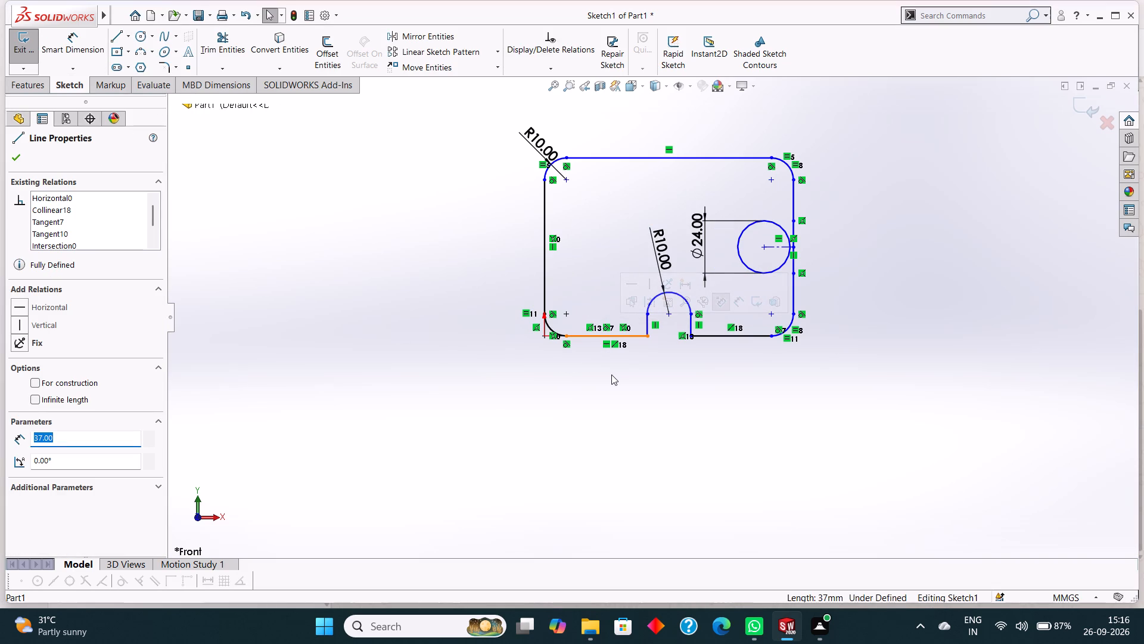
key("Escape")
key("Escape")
Dimension the length of the base edge segment between the lower-left fillet and the notch.
left_click(74, 50)
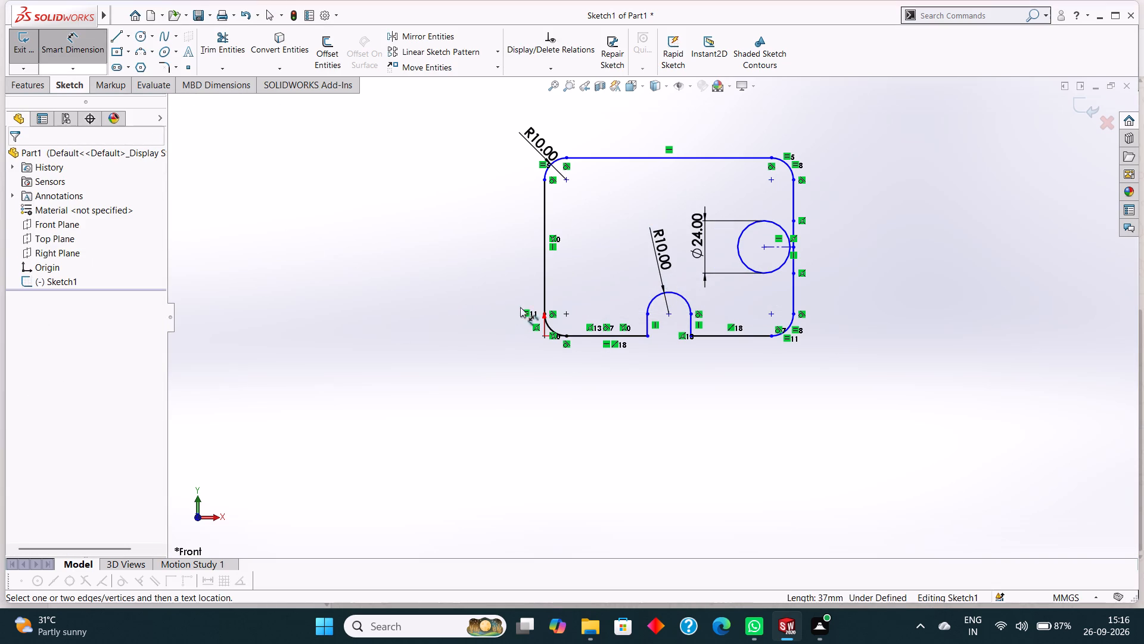
left_click(579, 336)
left_click(599, 388)
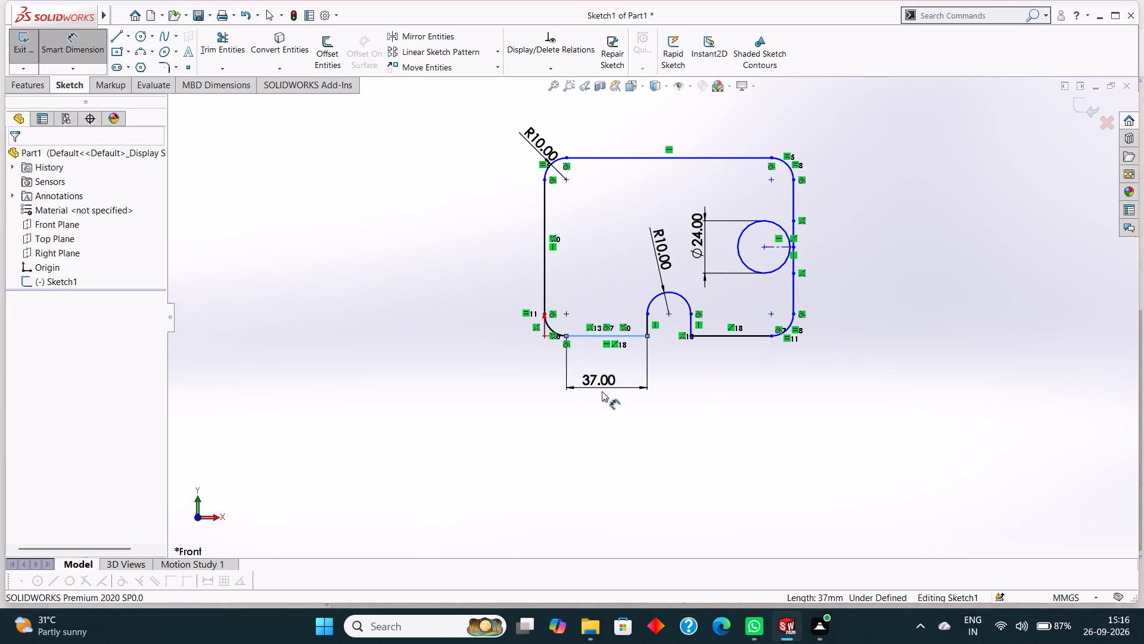
left_click(546, 373)
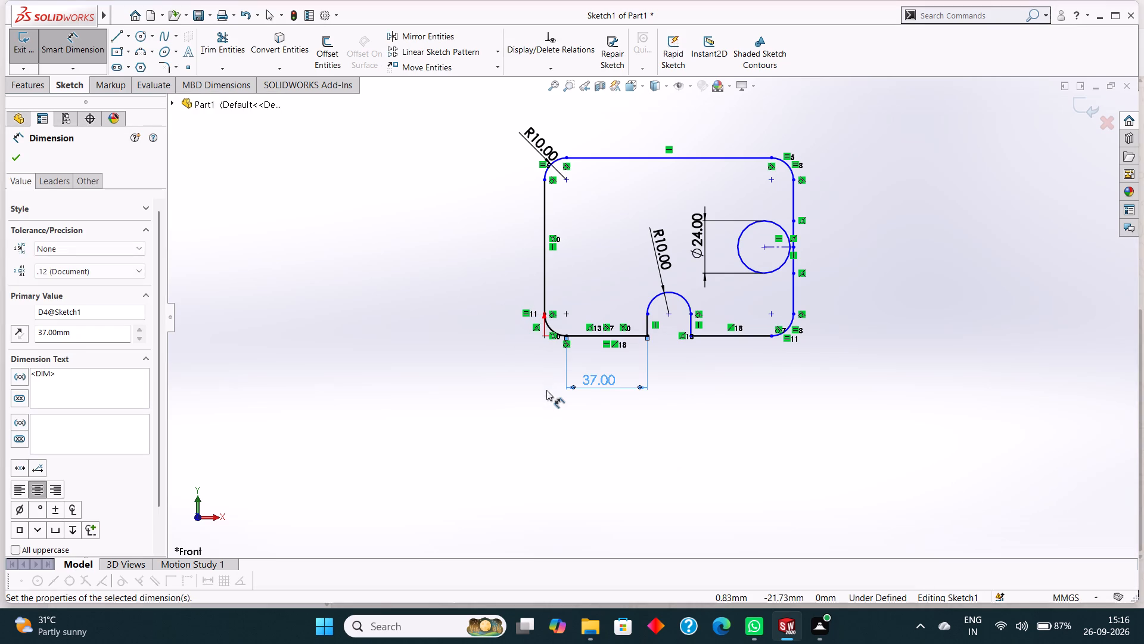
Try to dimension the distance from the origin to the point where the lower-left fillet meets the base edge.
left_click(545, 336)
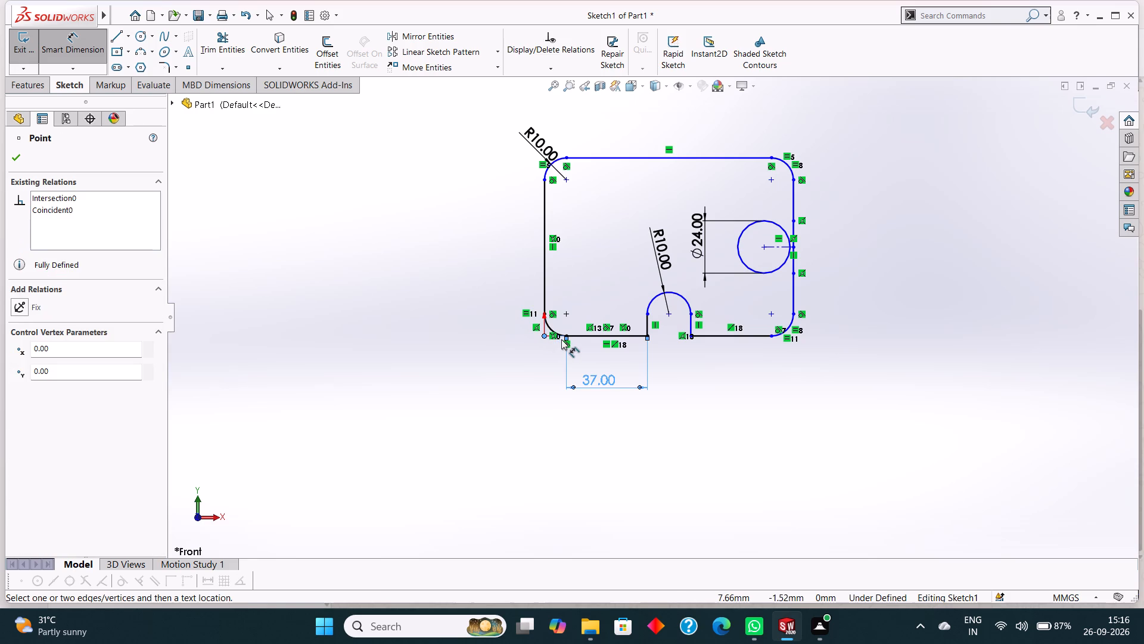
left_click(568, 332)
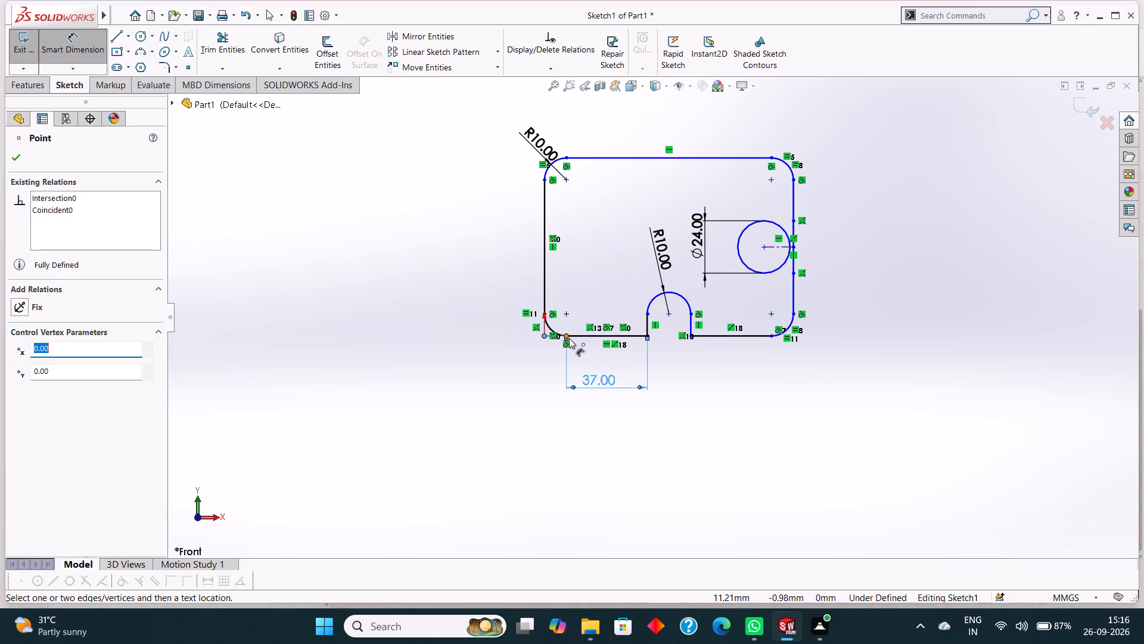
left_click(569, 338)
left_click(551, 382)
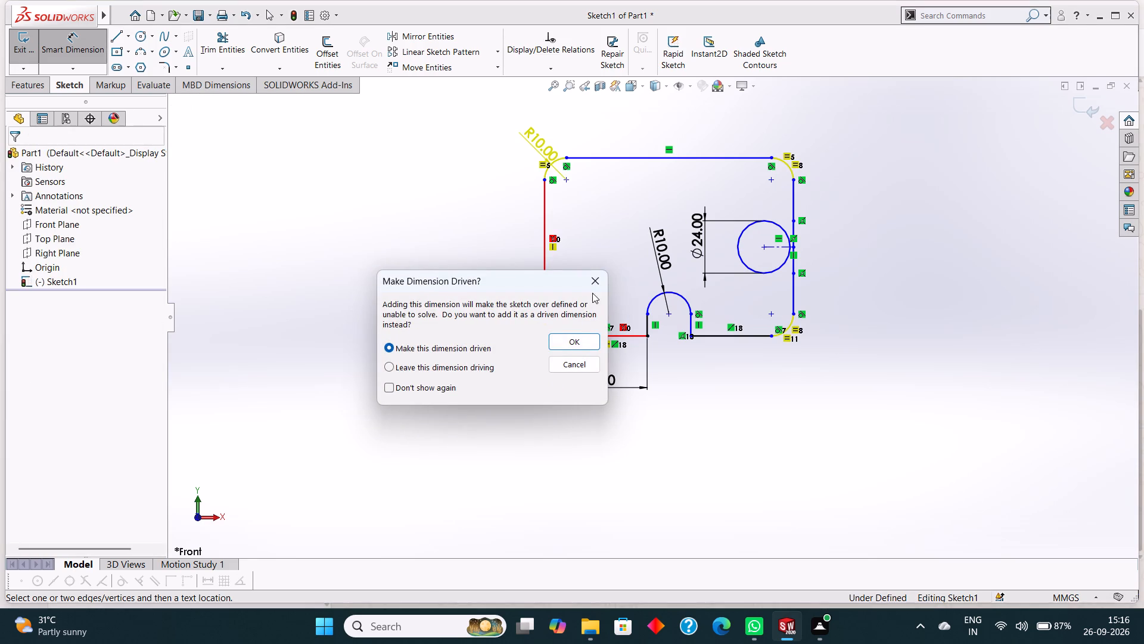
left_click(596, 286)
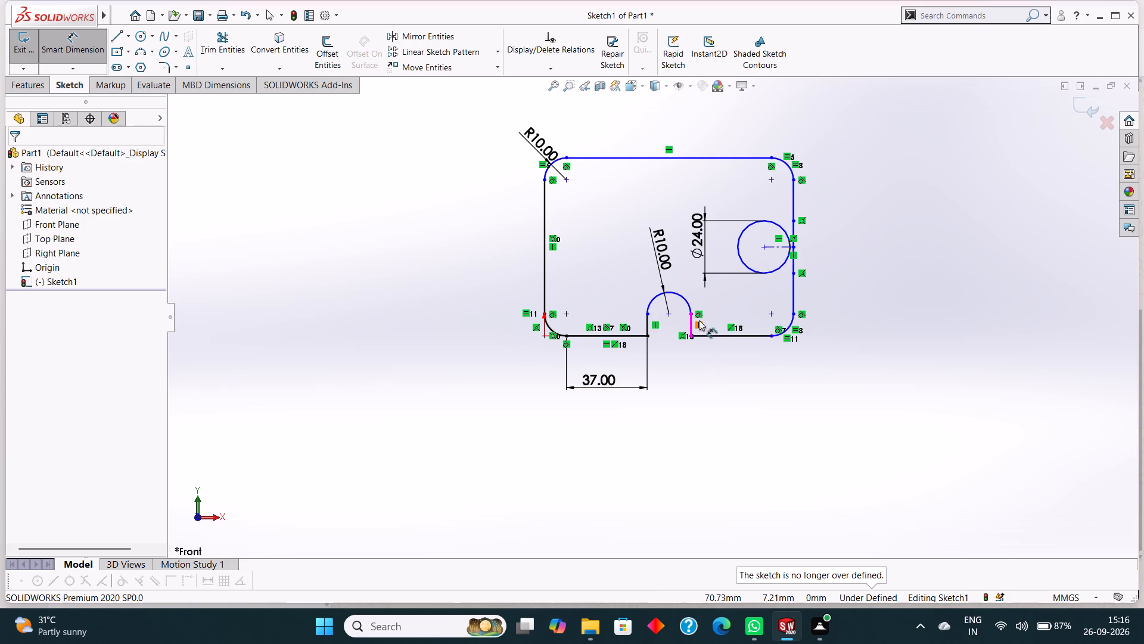
Dimension the length of the base edge segment between the notch and the lower-right fillet.
left_click(713, 337)
left_click(744, 385)
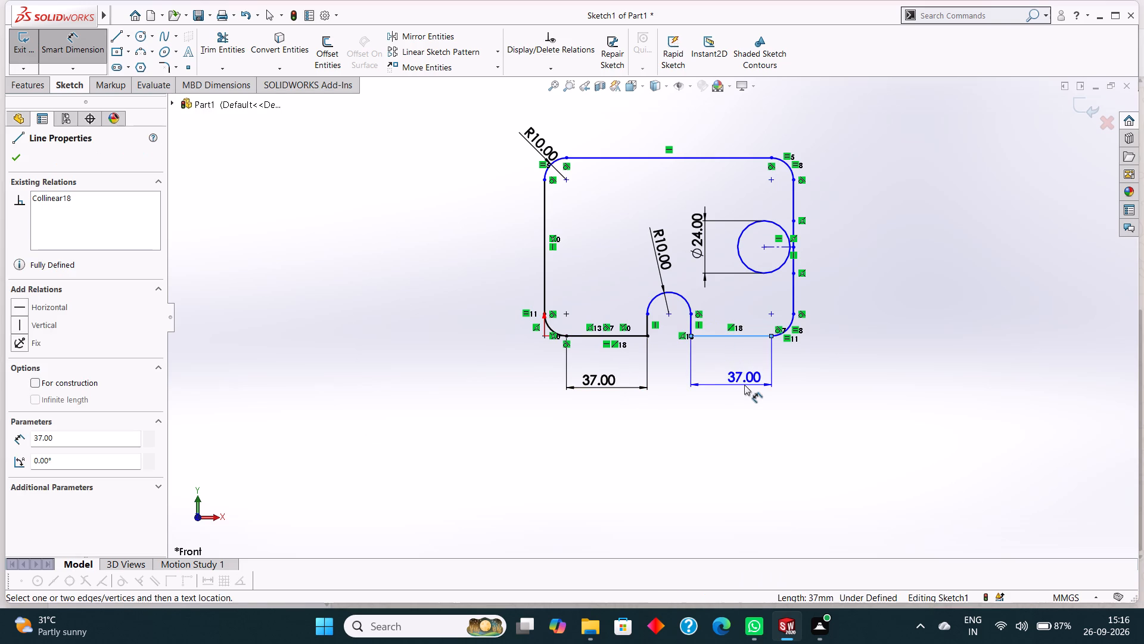
left_click(692, 367)
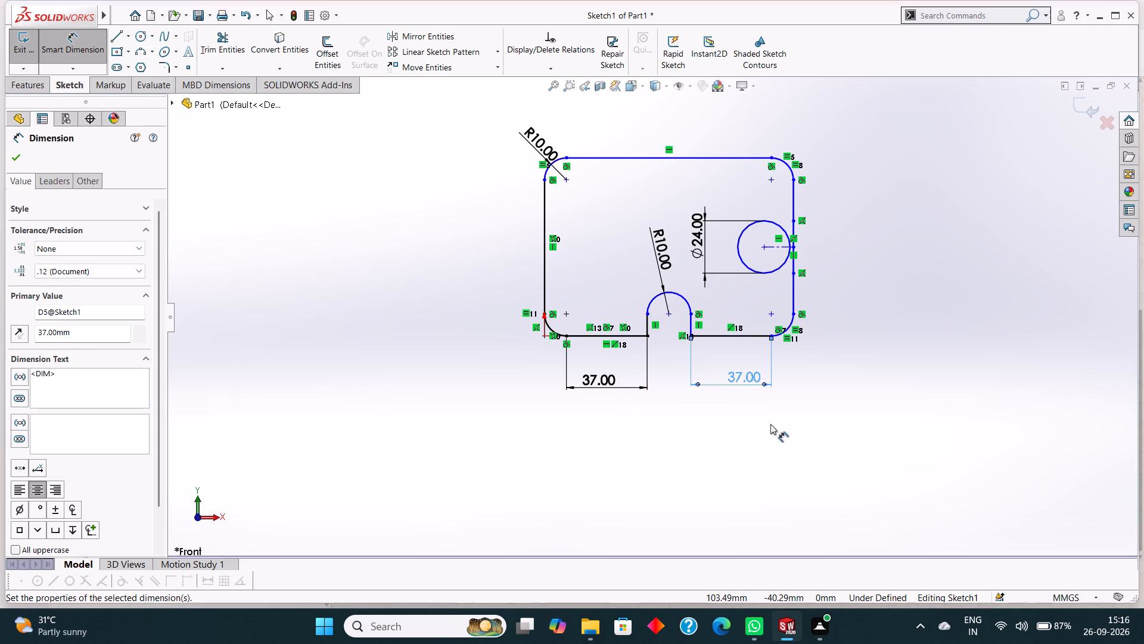
left_click(20, 157)
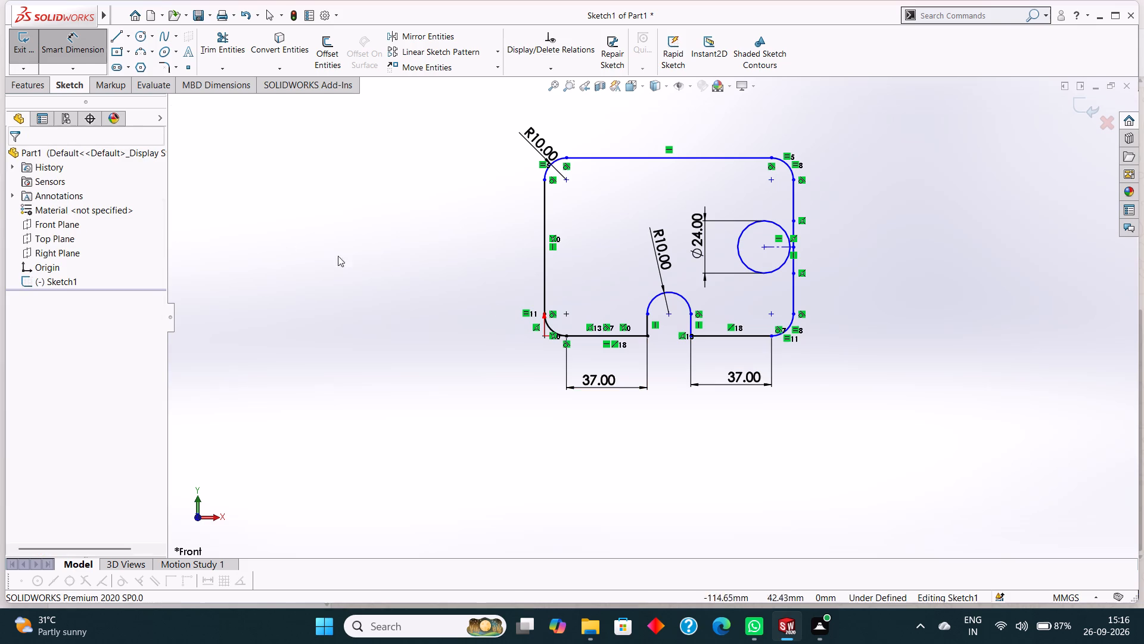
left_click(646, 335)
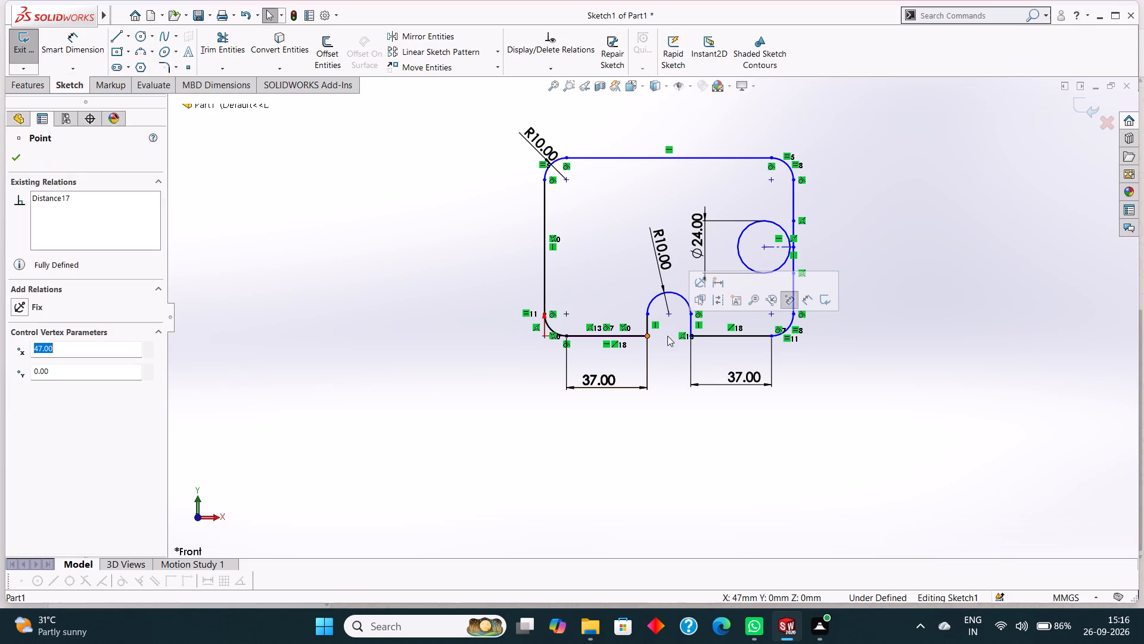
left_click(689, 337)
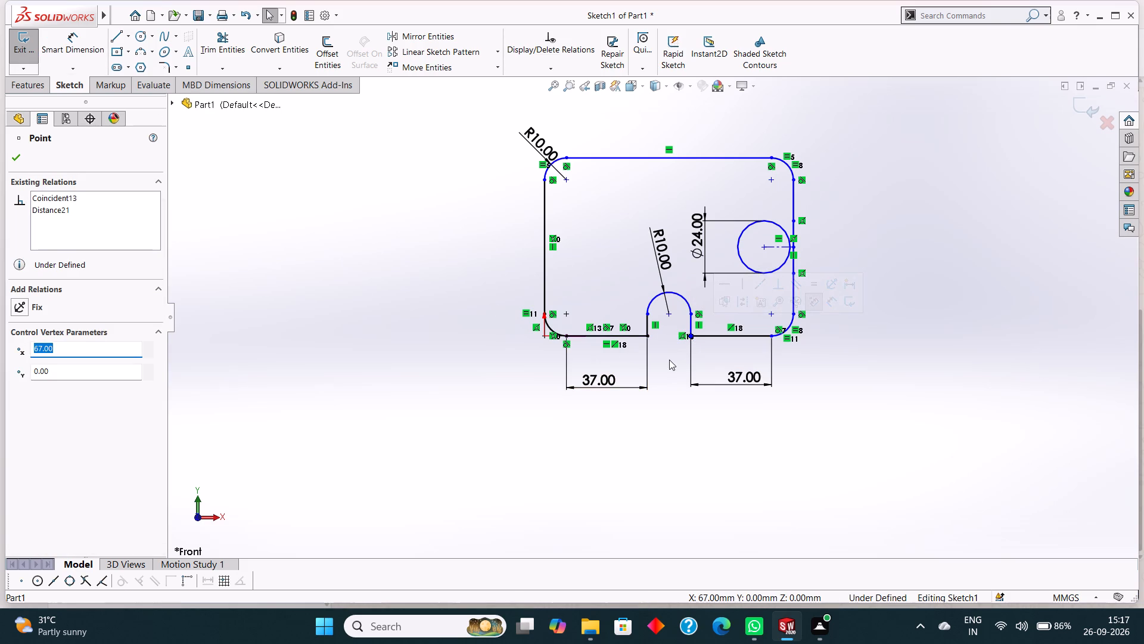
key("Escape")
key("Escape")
Dimension the width of the base notch's opening between its two lower corner points.
left_click(76, 34)
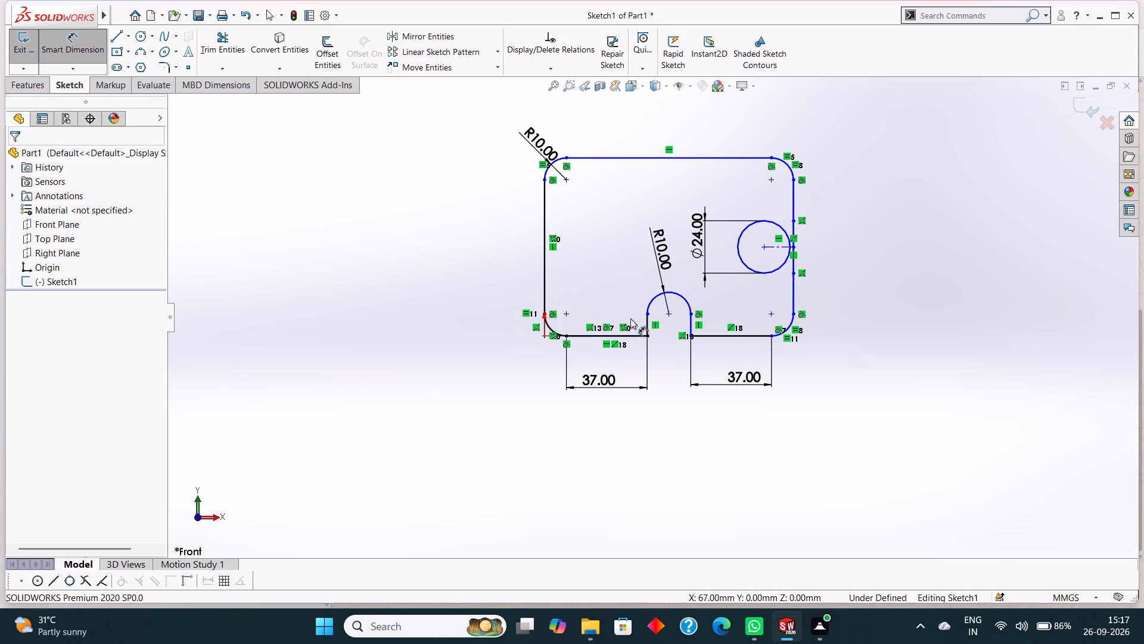
left_click(651, 336)
left_click(692, 336)
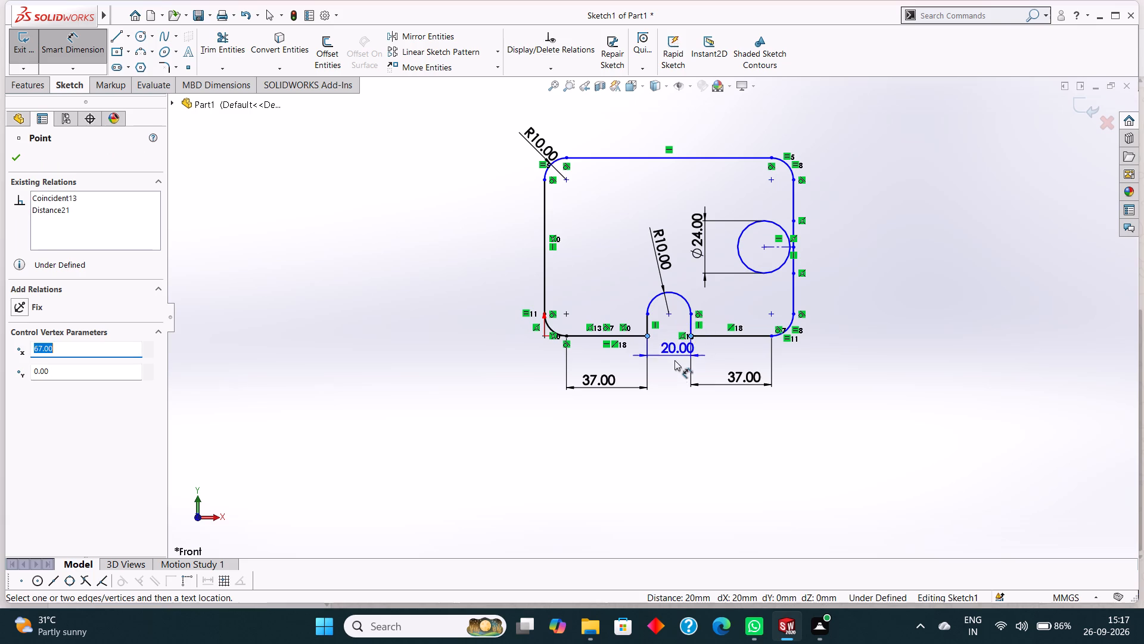
left_click(673, 365)
left_click(621, 348)
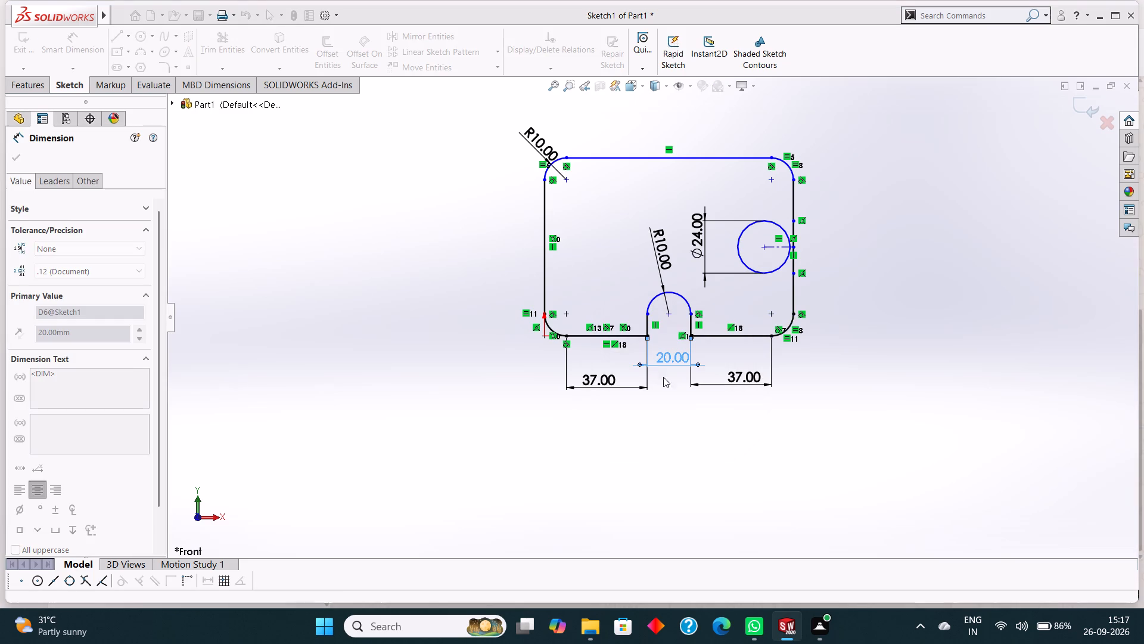
left_click(18, 164)
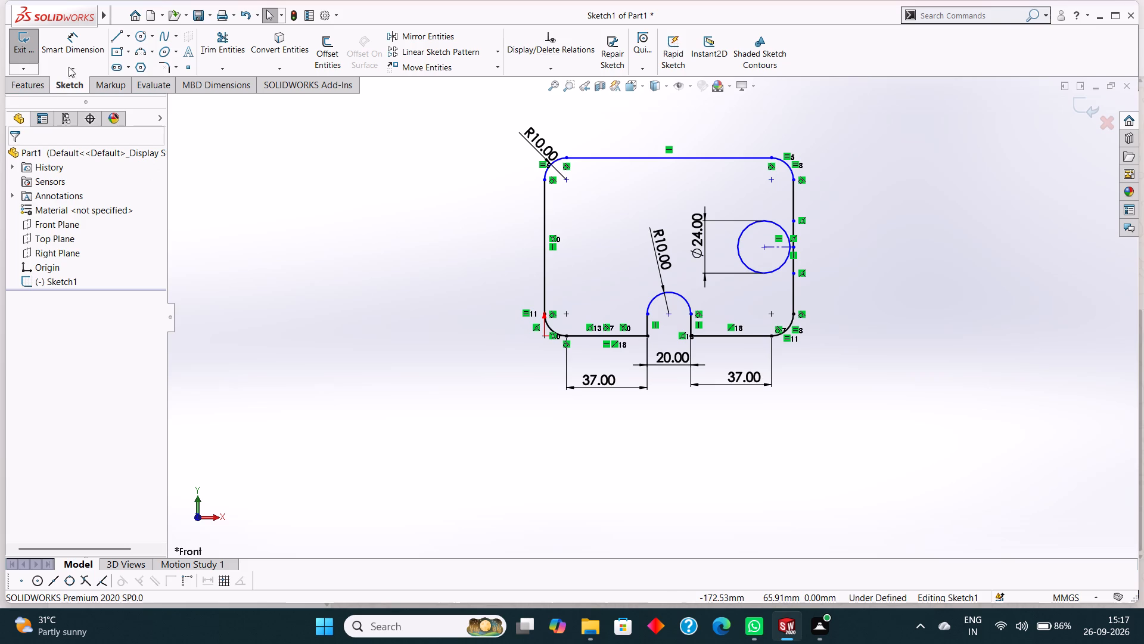
Draw two horizontal lines about 13.5 mm long from the circle's top and bottom points to the profile's right edge.
left_click(110, 35)
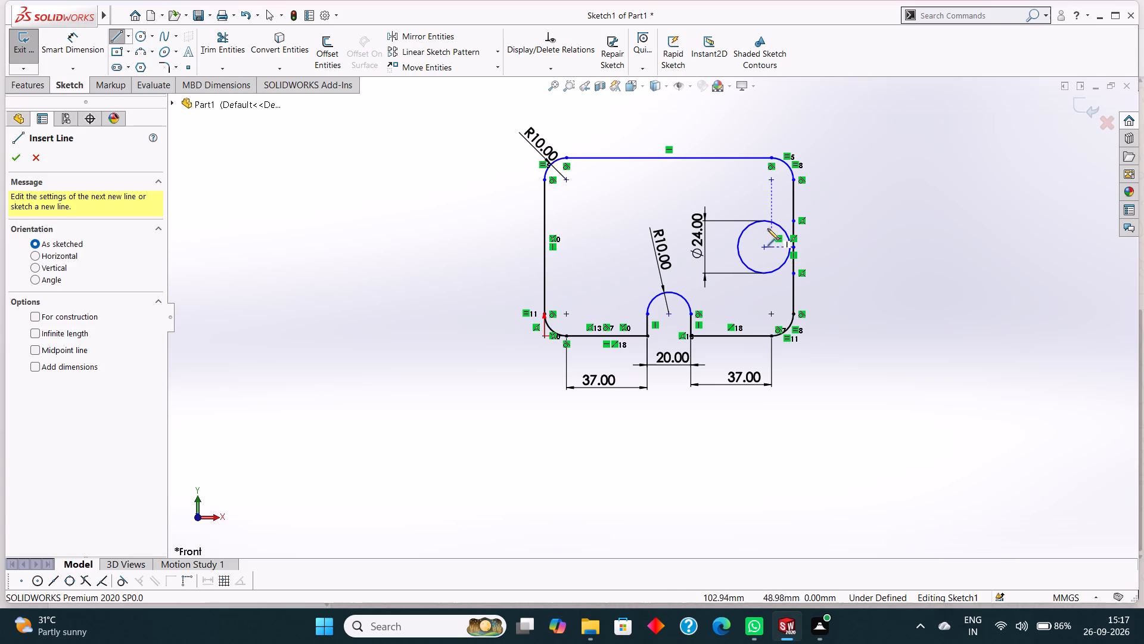
left_click(764, 222)
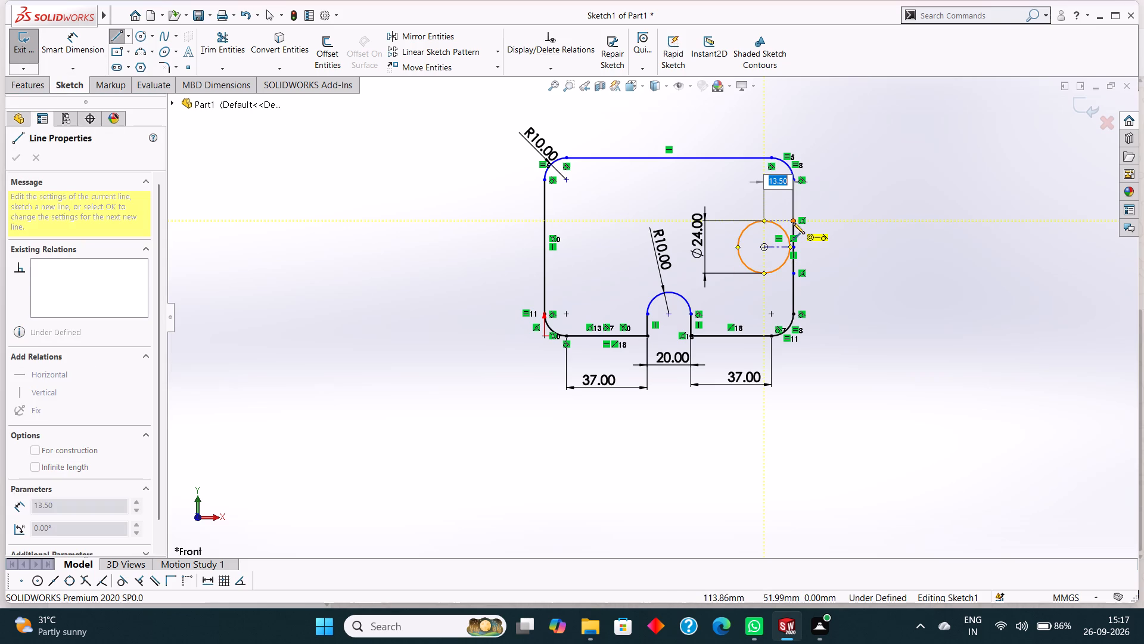
left_click(793, 222)
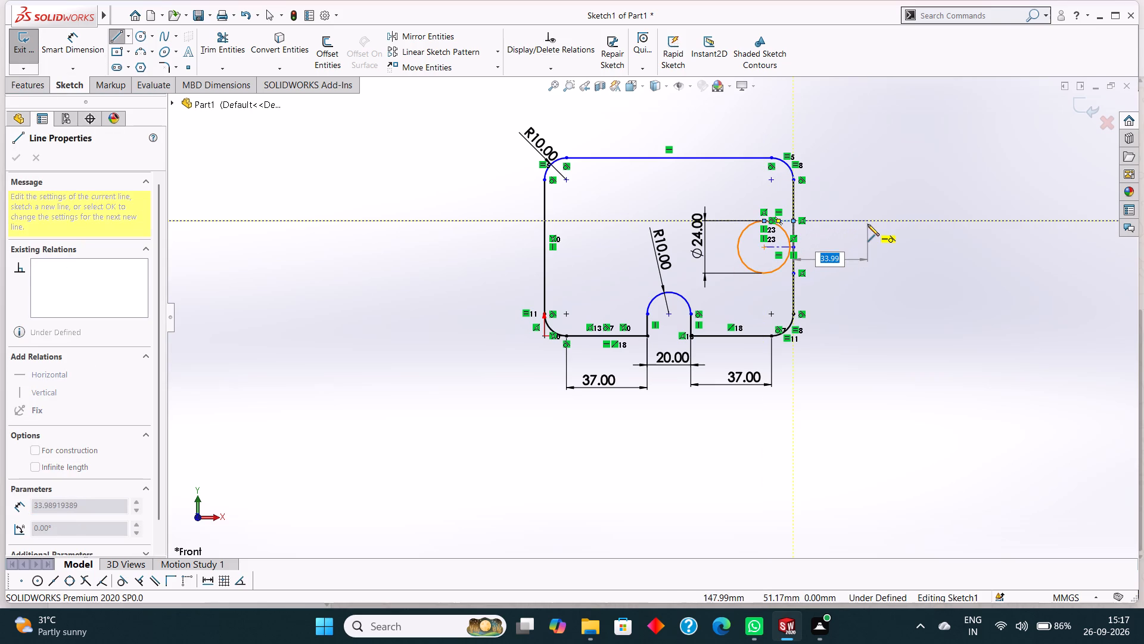
right_click(869, 225)
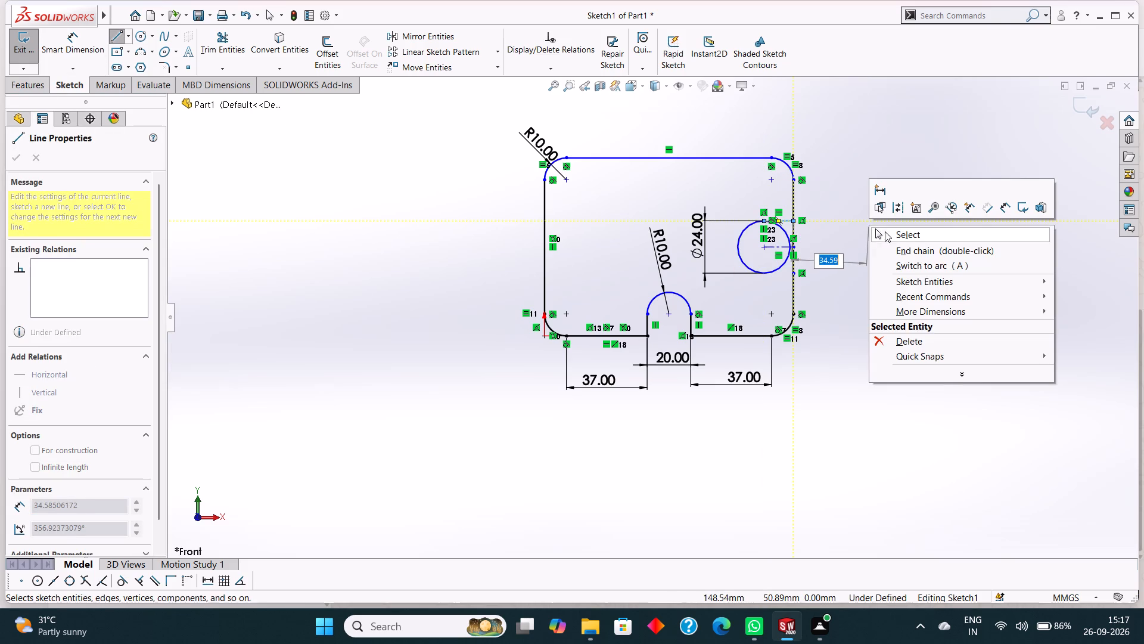
left_click(888, 231)
left_click(118, 39)
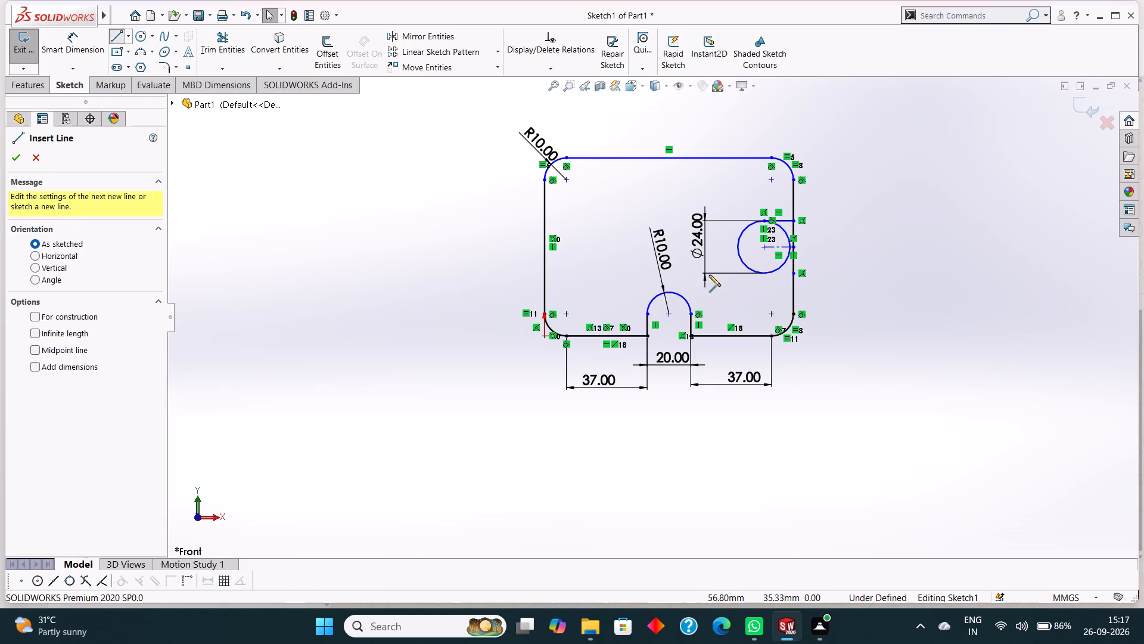
left_click(766, 274)
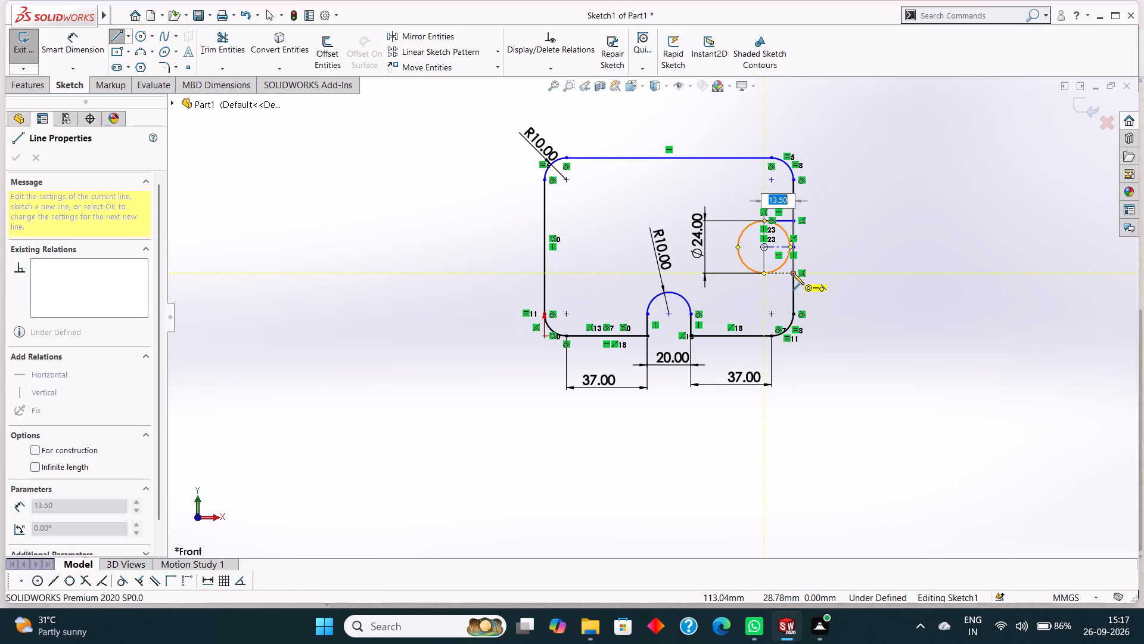
left_click(794, 273)
right_click(871, 272)
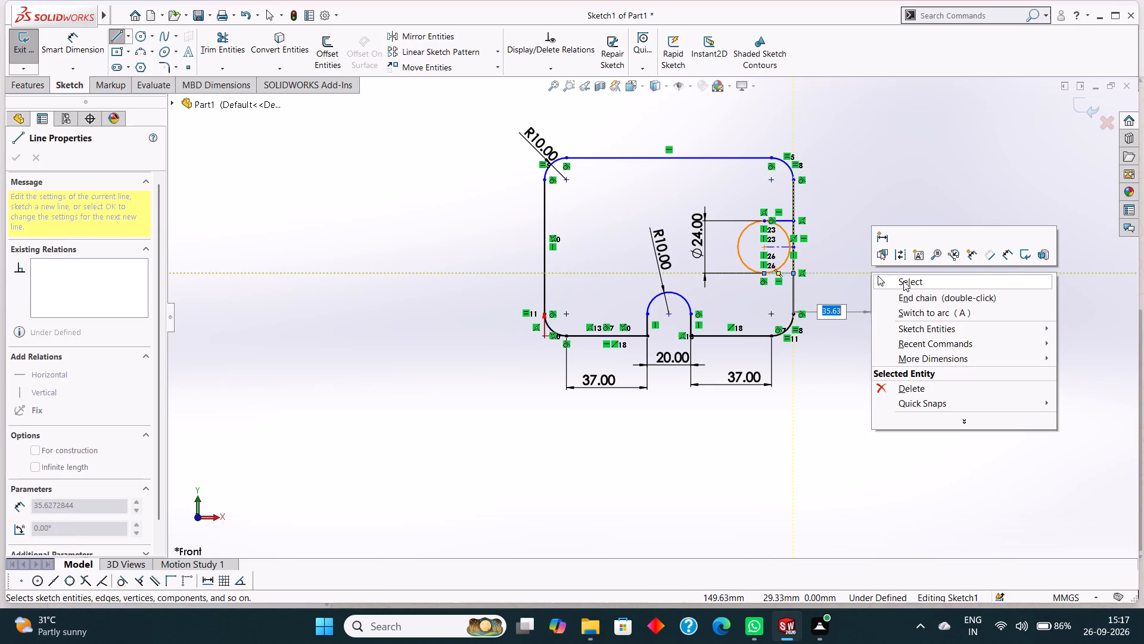
left_click(903, 281)
Trim the circle's right half, the right edge segments between the two lines, and the centreline to form an open side slot.
left_click(215, 45)
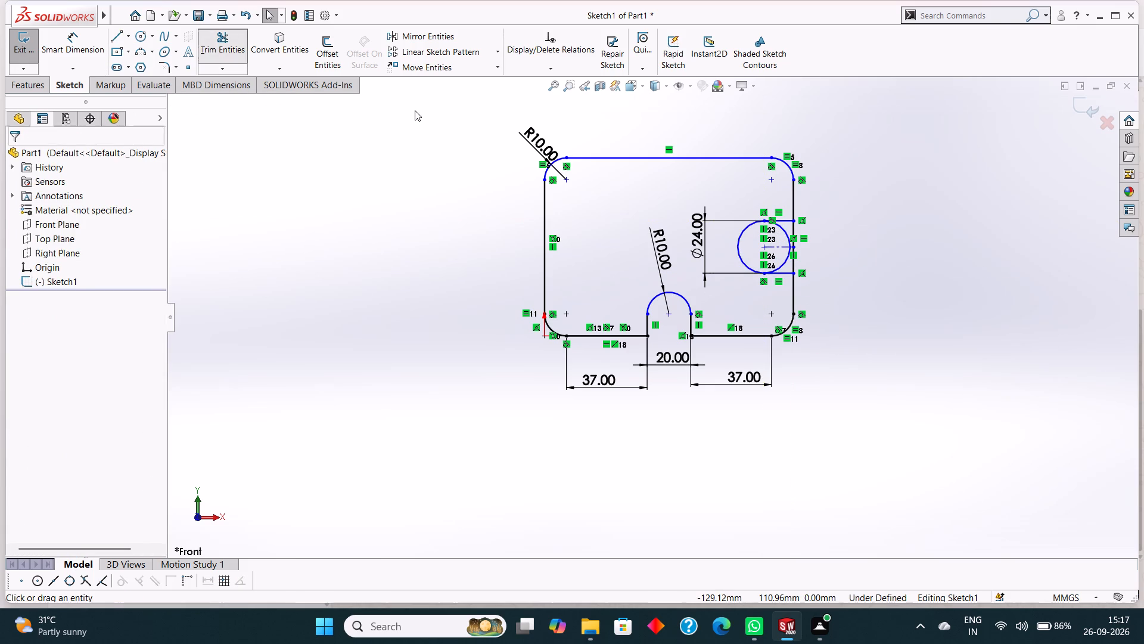
scroll(795, 243, "down", 3)
left_click(745, 229)
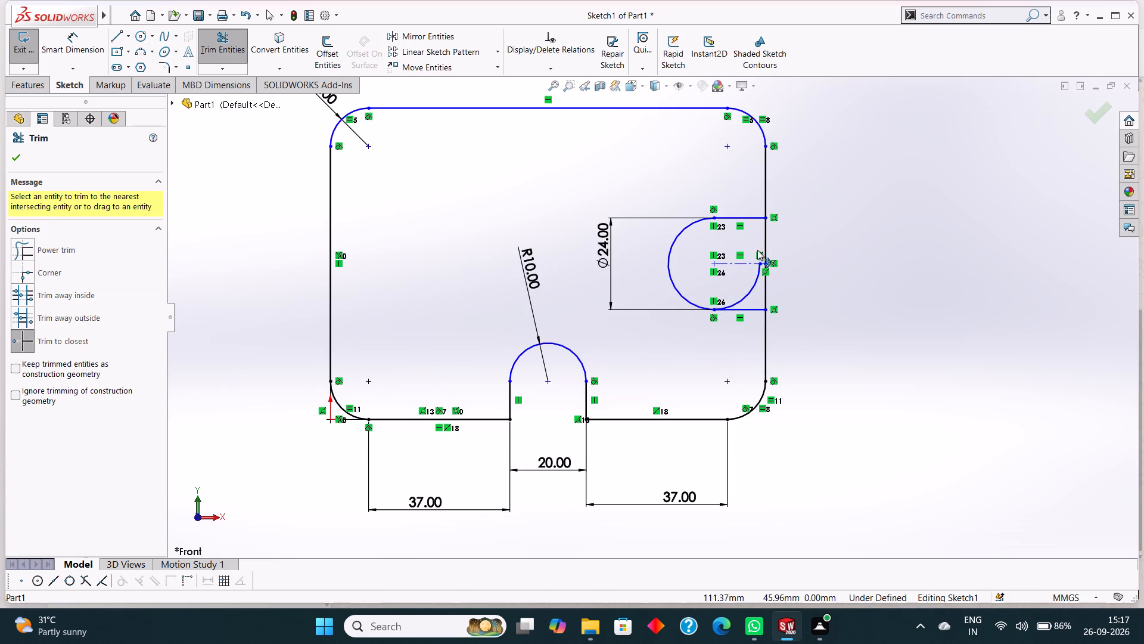
left_click(753, 287)
left_click(765, 241)
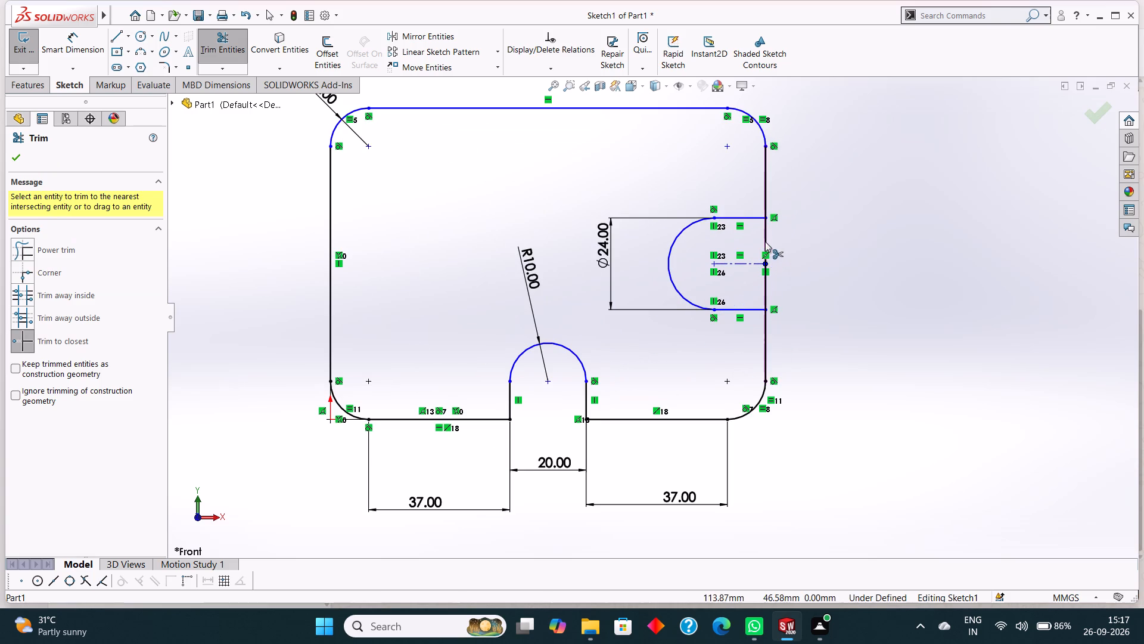
left_click(611, 321)
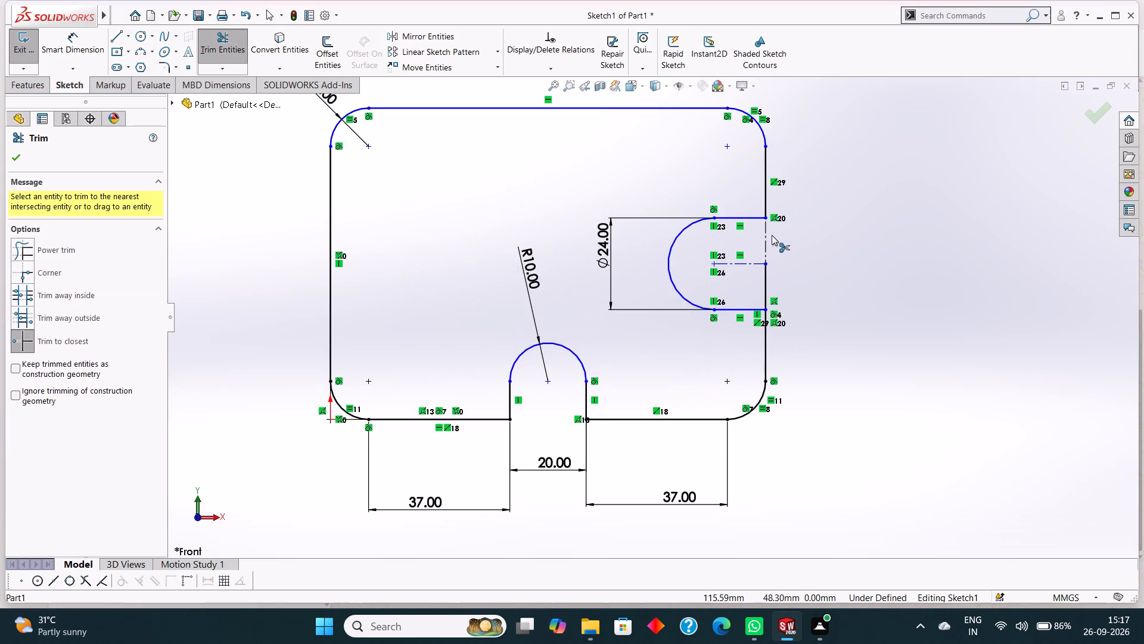
left_click(767, 233)
left_click(766, 274)
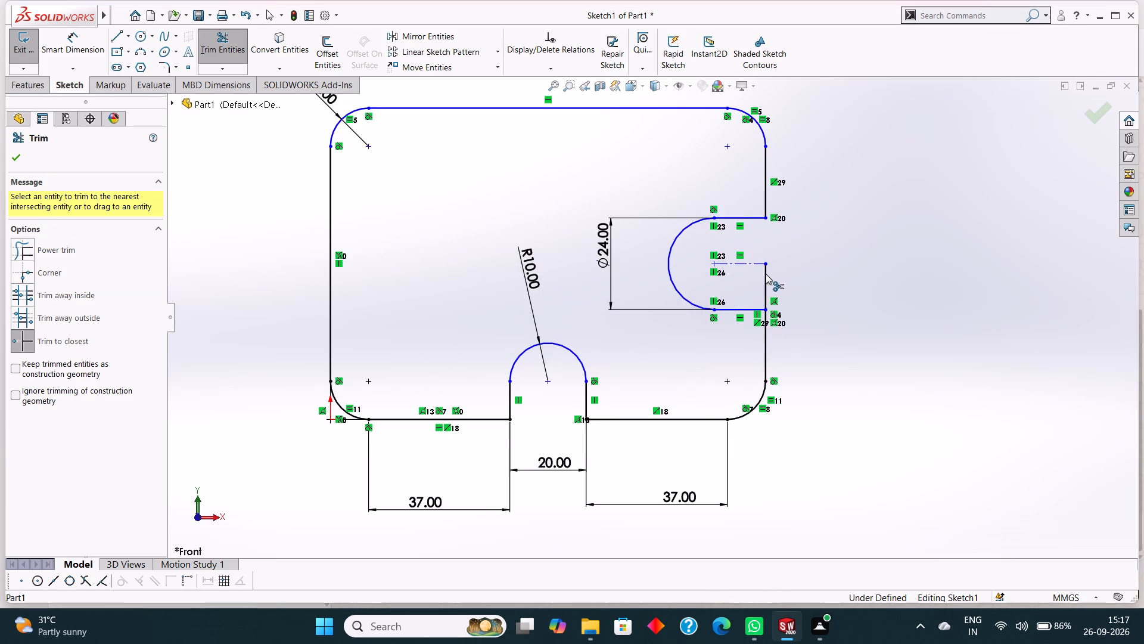
left_click(764, 280)
left_click(748, 262)
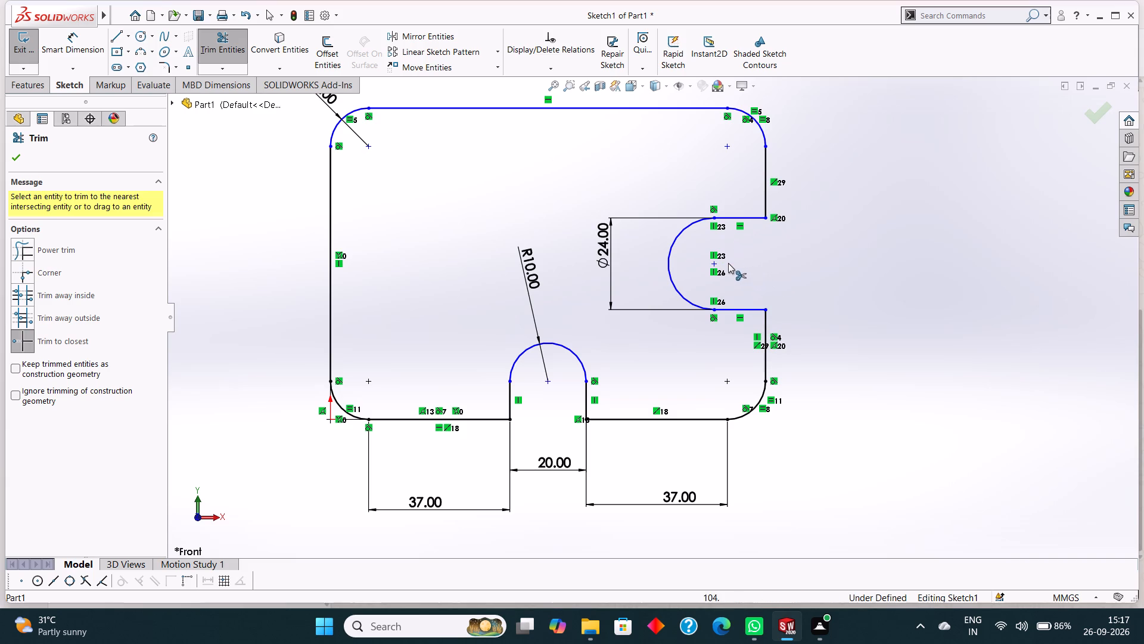
left_click(11, 158)
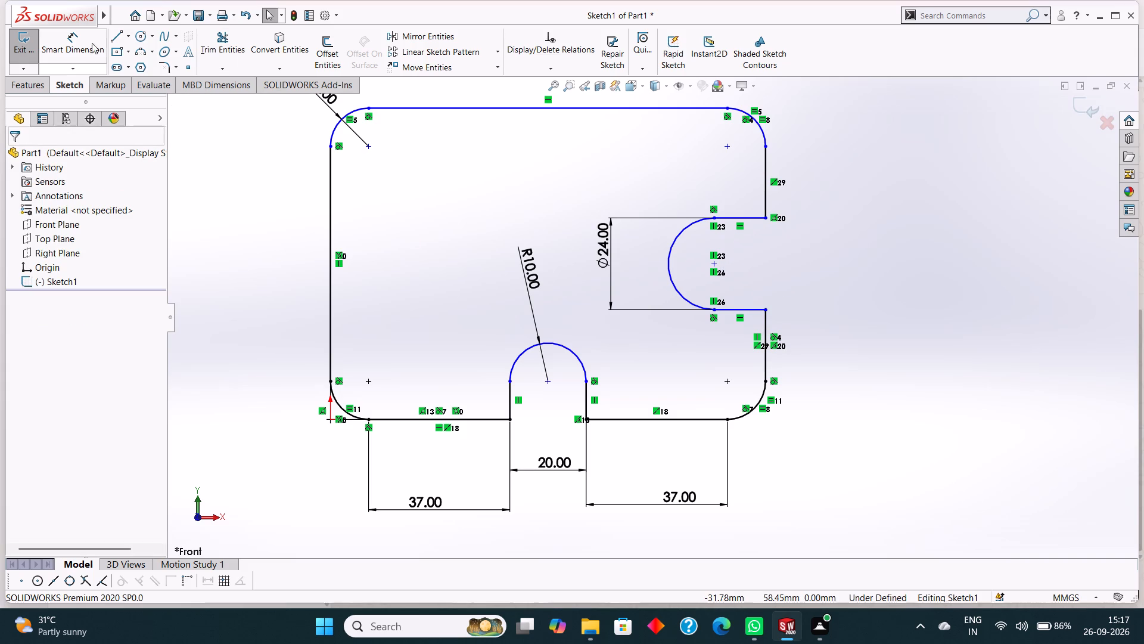
Dimension the length of the side slot's upper horizontal line.
left_click(93, 39)
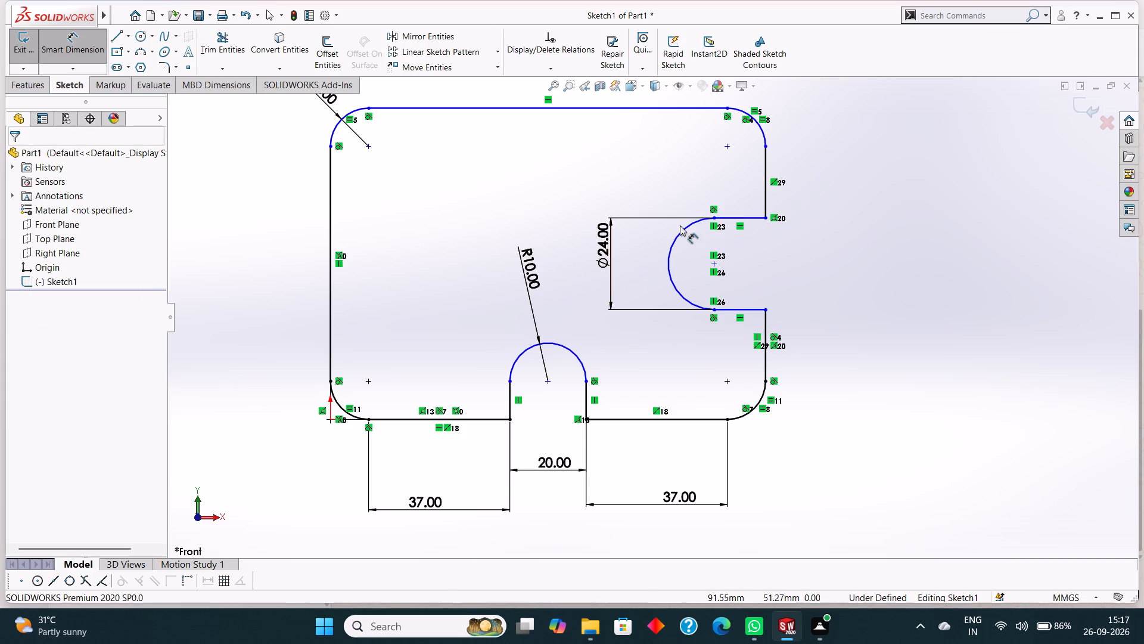
left_click(742, 218)
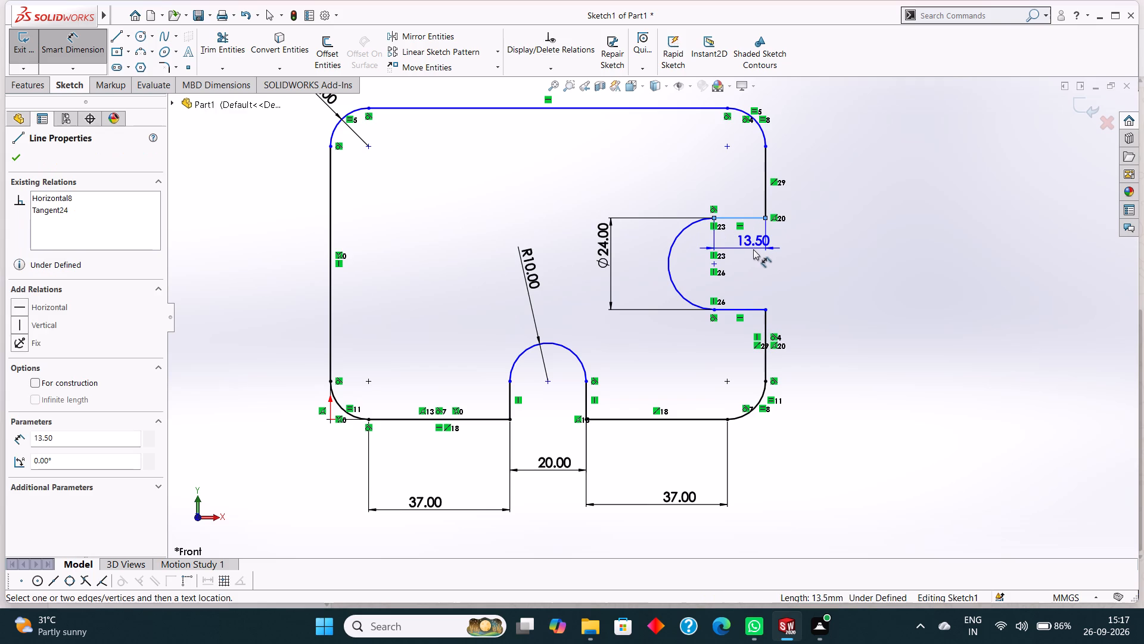
left_click(753, 249)
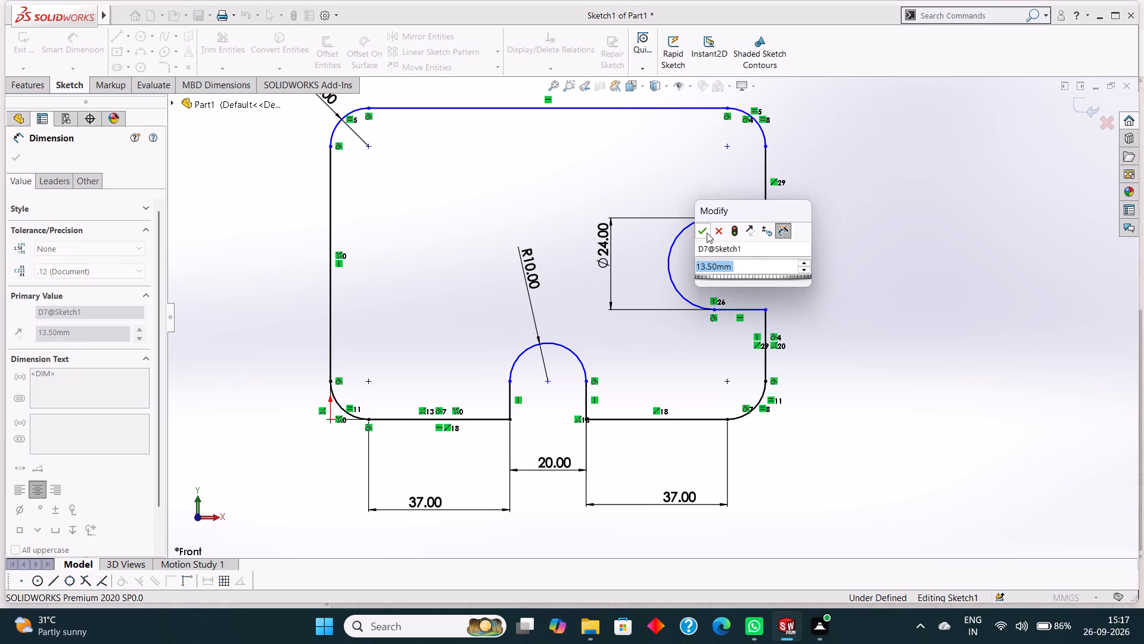
left_click(702, 230)
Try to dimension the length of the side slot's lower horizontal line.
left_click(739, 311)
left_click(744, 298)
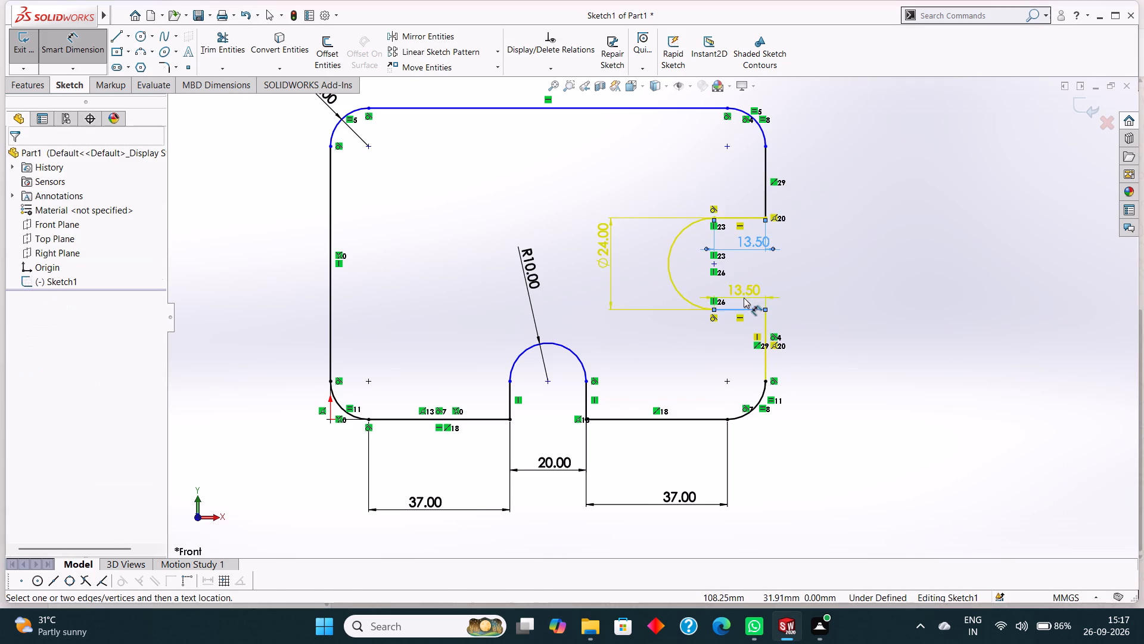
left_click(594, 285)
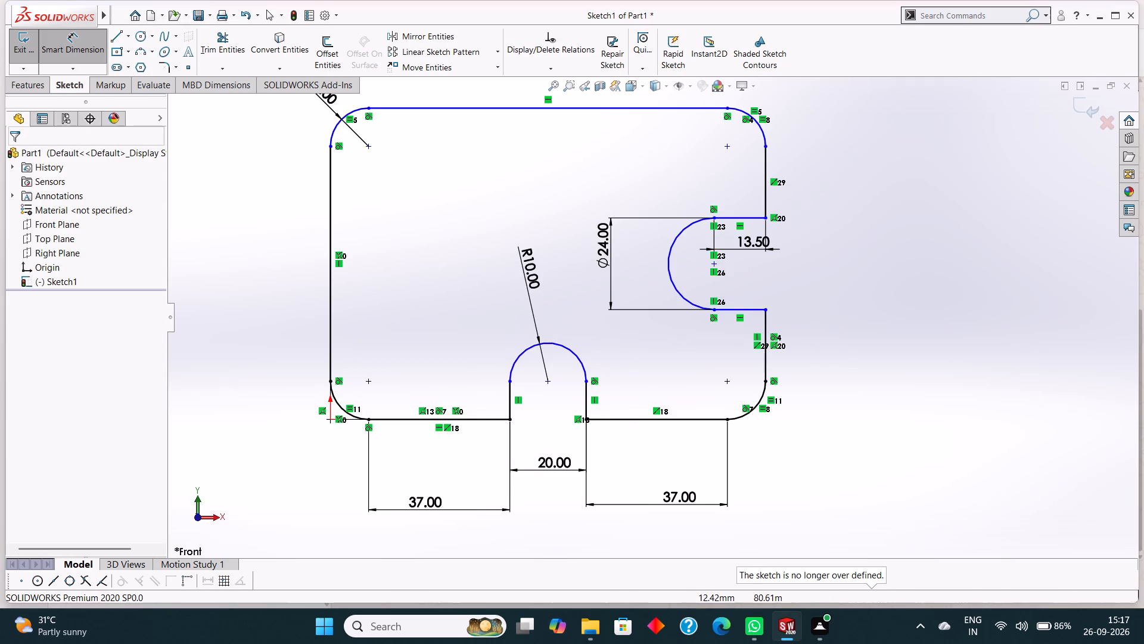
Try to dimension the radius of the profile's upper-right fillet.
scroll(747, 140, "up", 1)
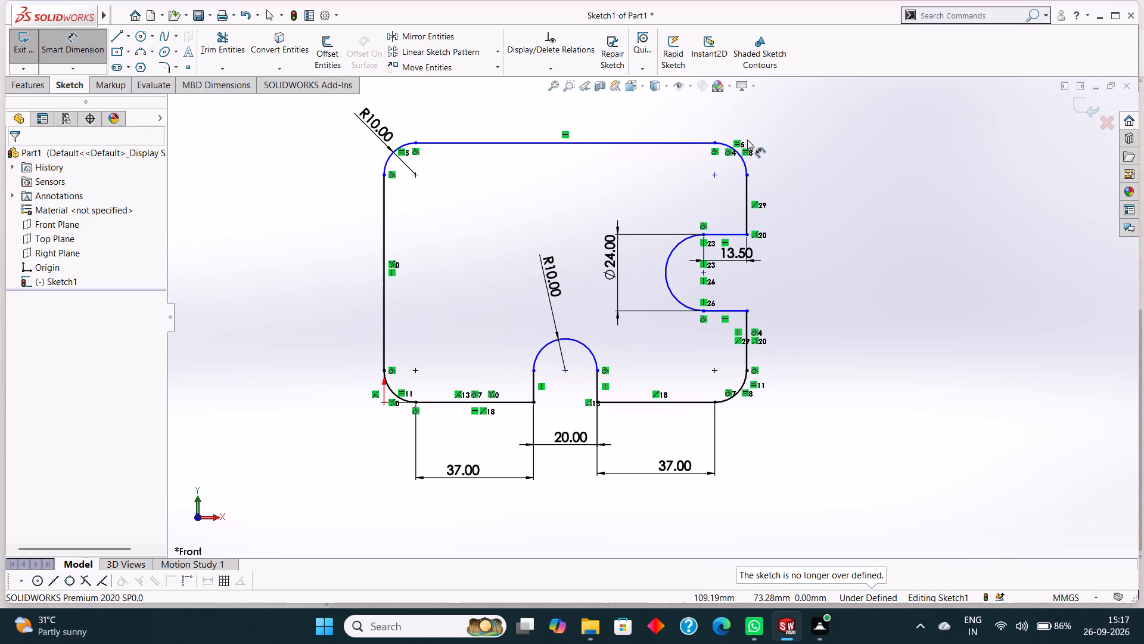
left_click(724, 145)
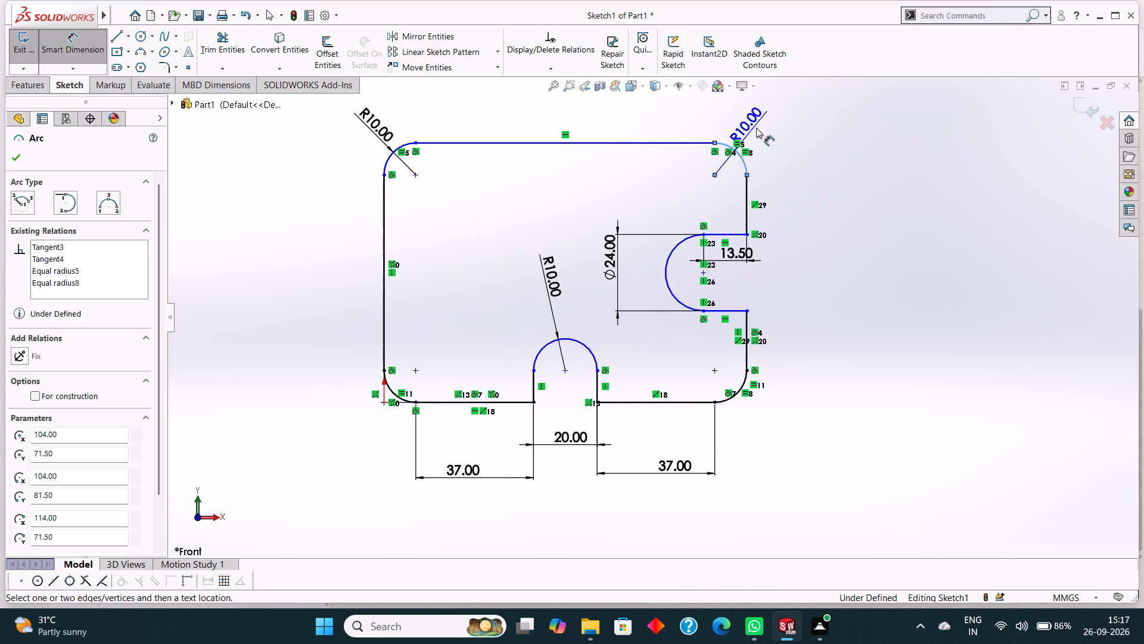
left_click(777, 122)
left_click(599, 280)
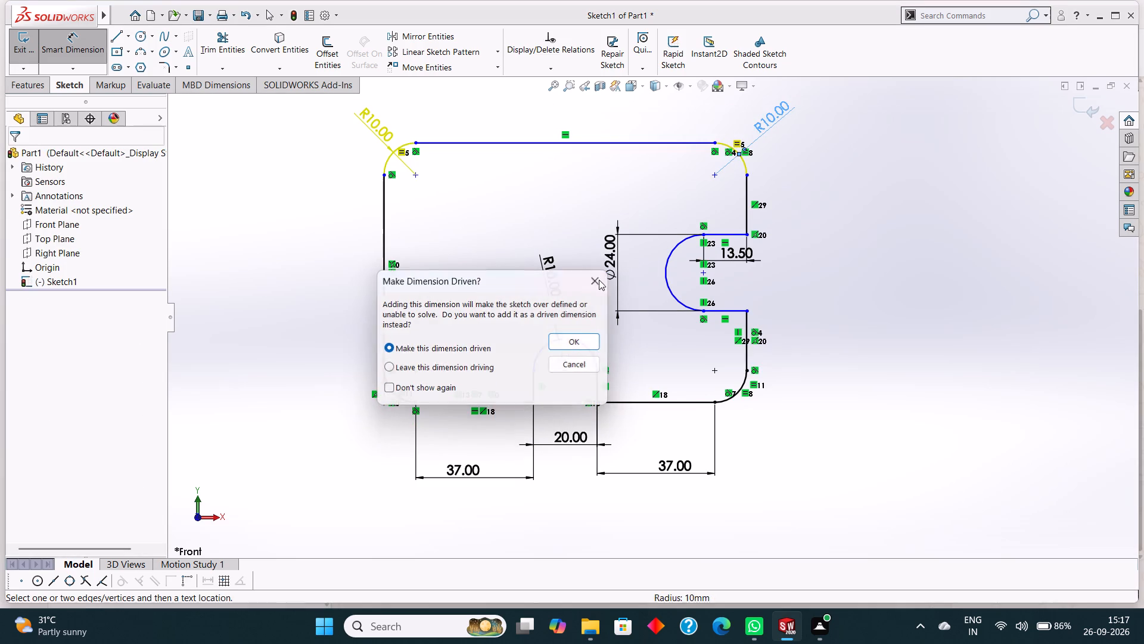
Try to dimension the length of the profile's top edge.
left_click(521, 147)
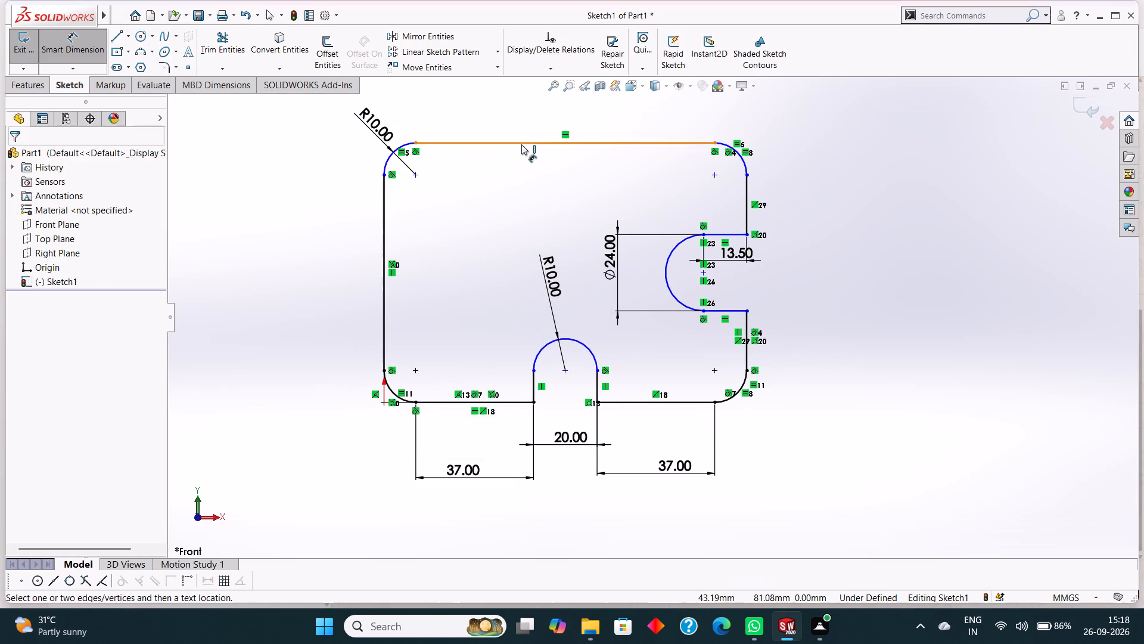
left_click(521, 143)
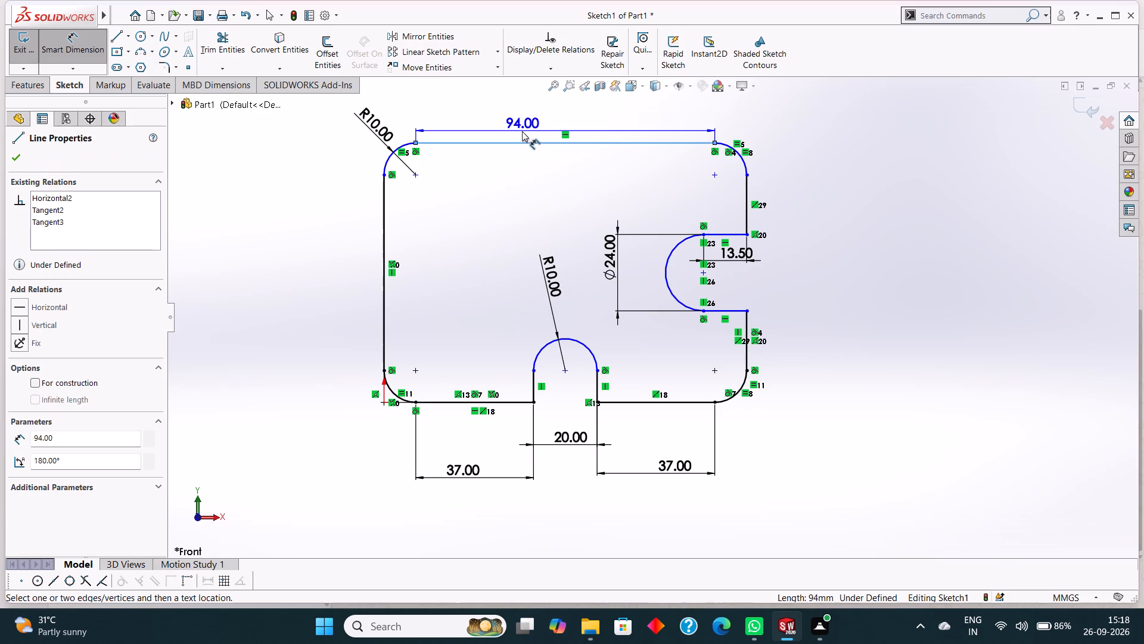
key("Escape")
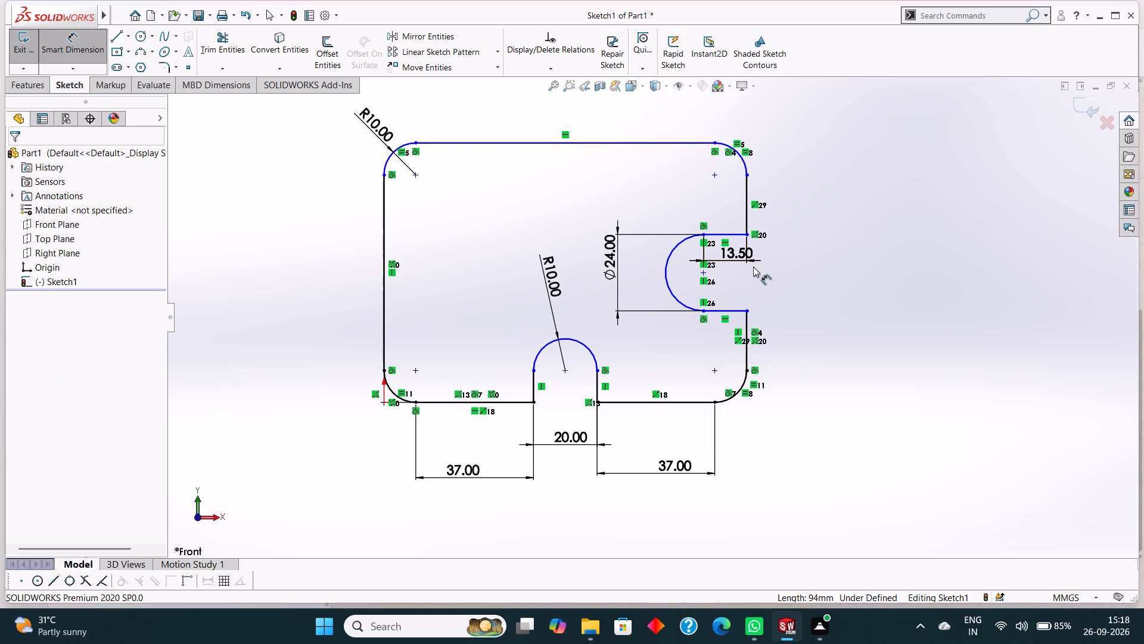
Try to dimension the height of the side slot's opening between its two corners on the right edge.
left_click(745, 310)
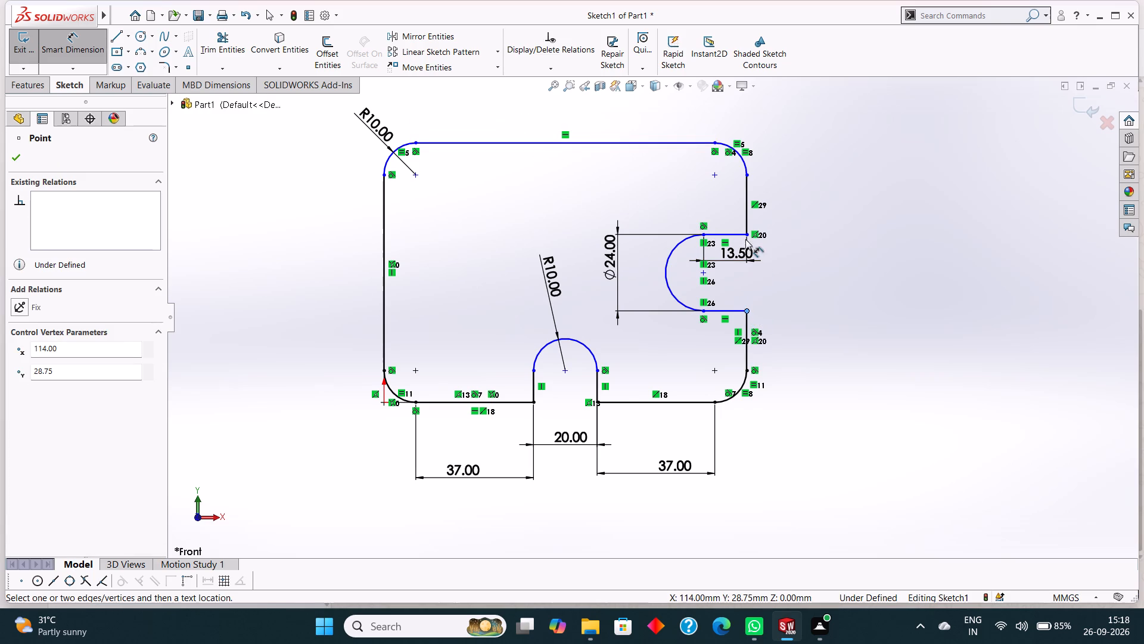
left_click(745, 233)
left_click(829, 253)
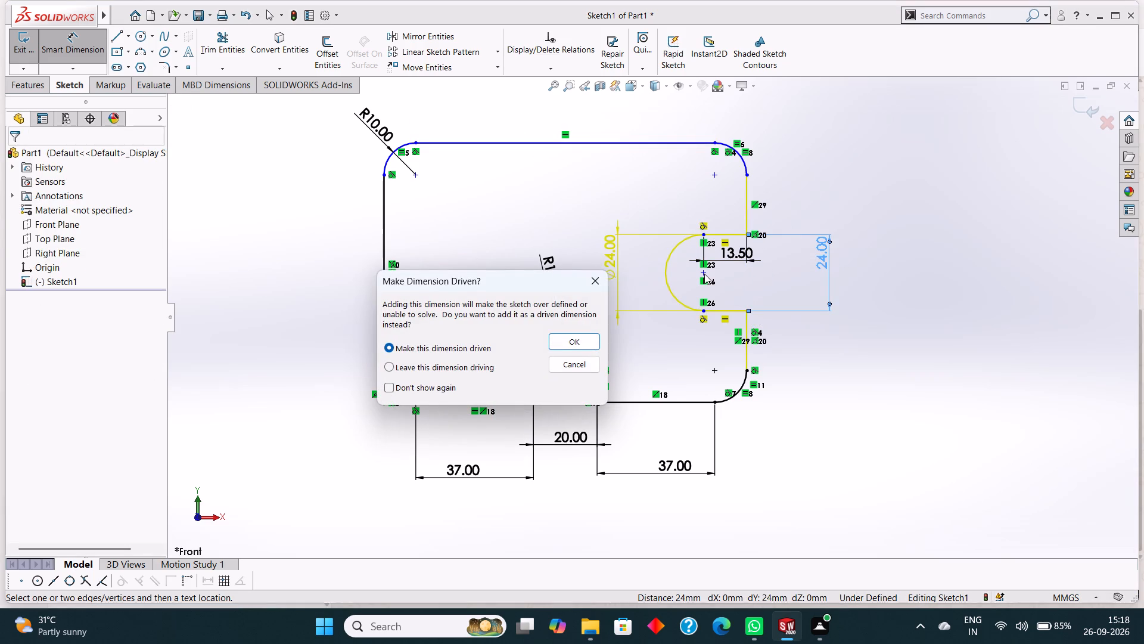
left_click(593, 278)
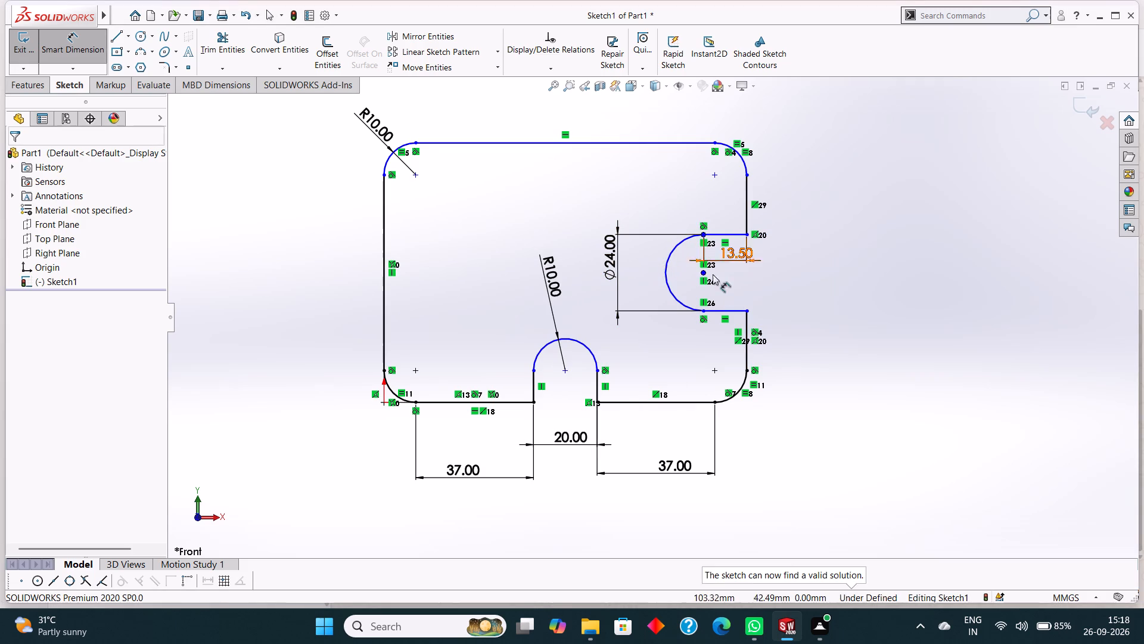
Dimension the vertical distance from the origin to the side slot's lower corner on the right edge.
left_click(383, 401)
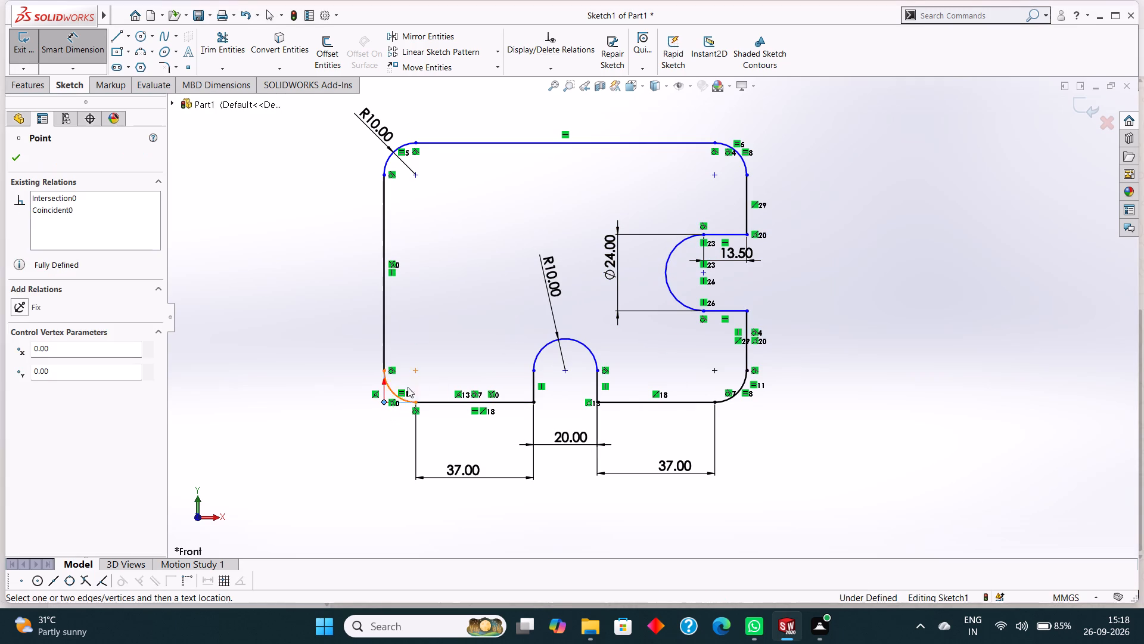
left_click(746, 309)
left_click(840, 340)
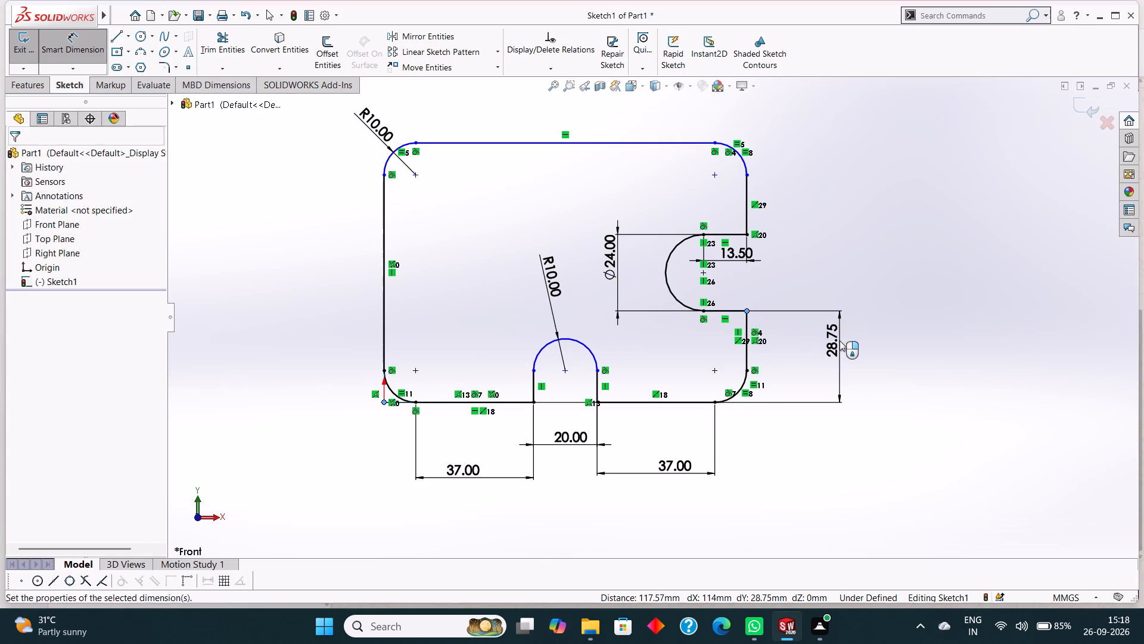
left_click(789, 323)
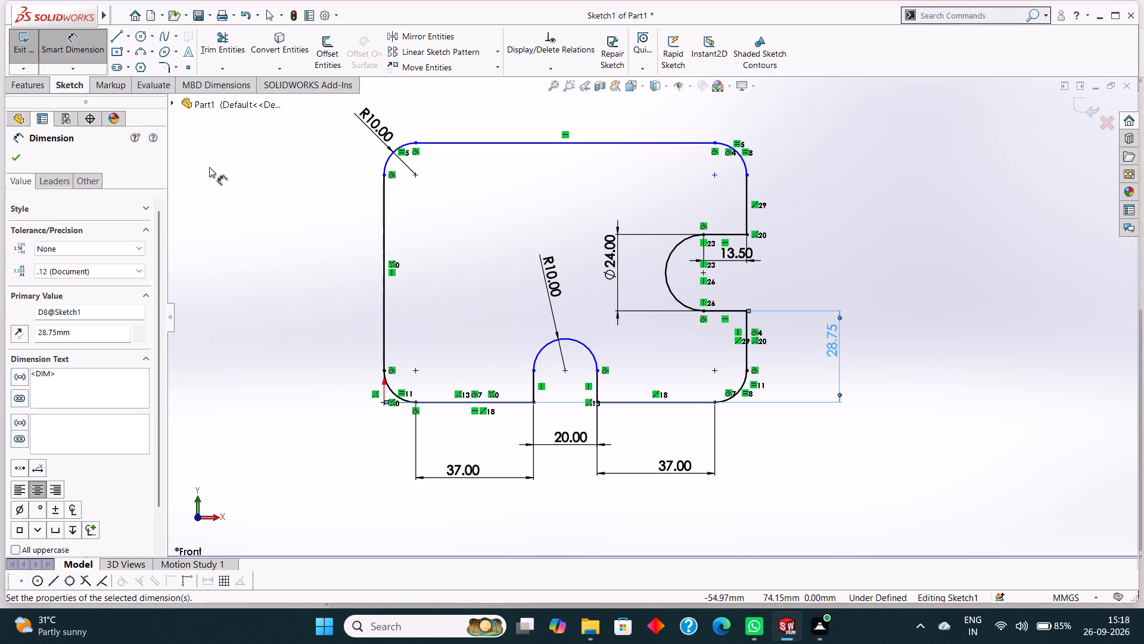
left_click(18, 156)
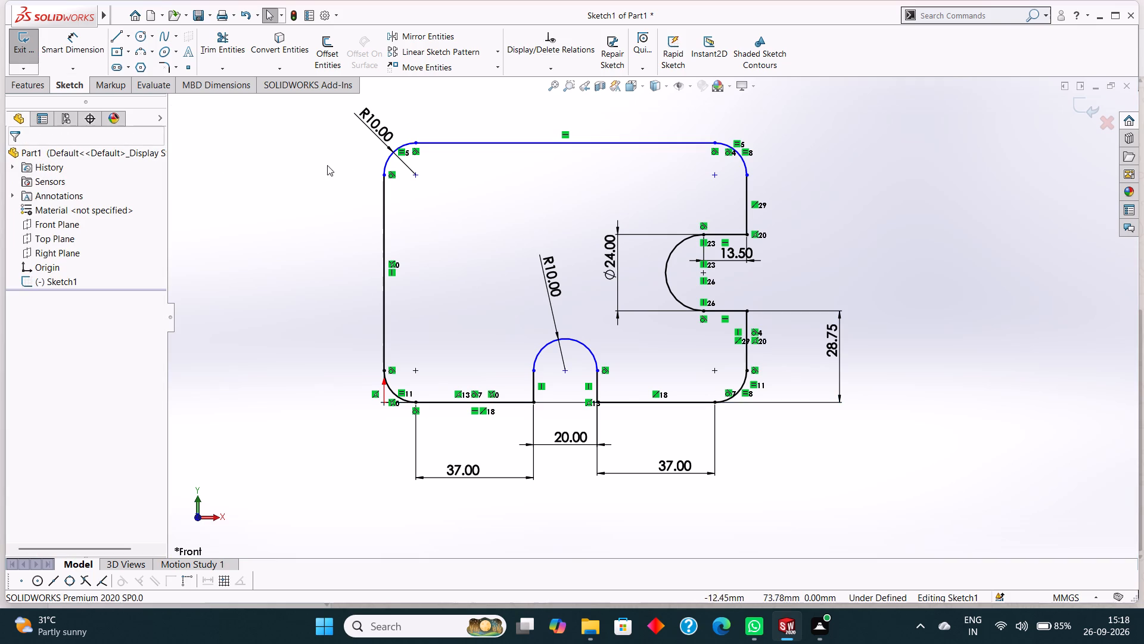
Sketch a three-sided rectangular notch into the profile's top edge, 10 mm deep and 20 mm wide, directly above the base notch.
left_click(115, 32)
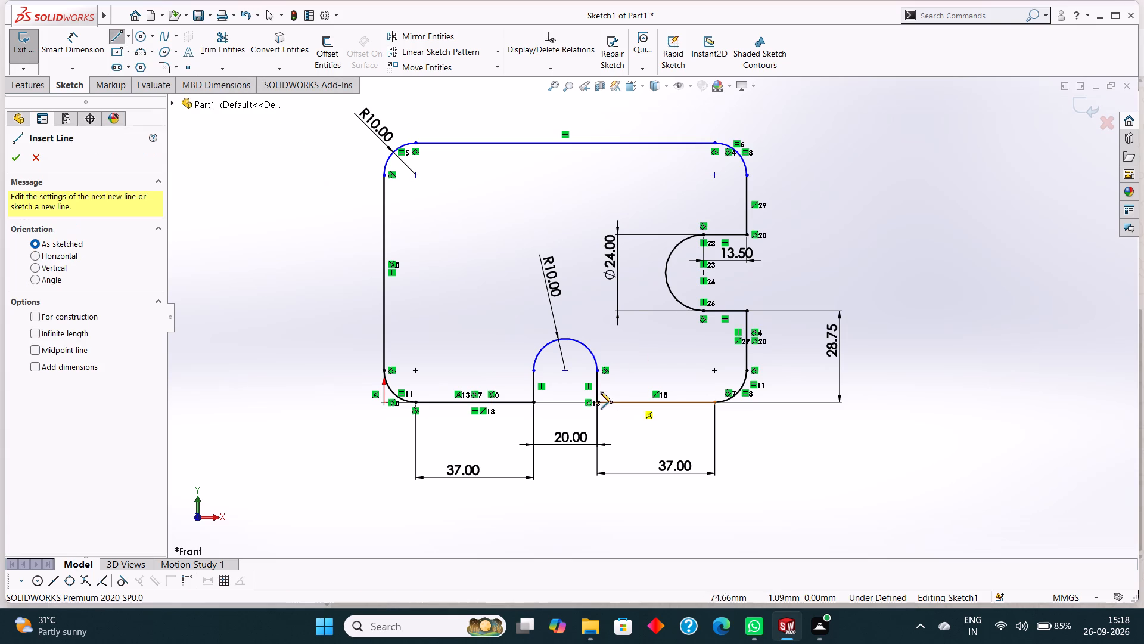
left_click(597, 142)
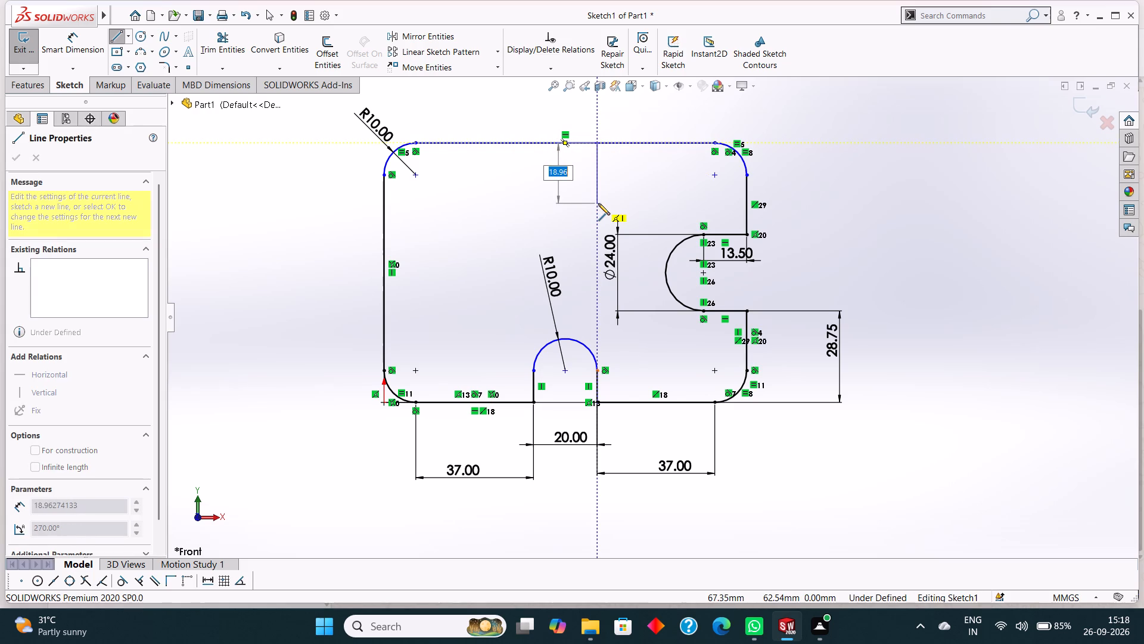
type("10")
key("Return")
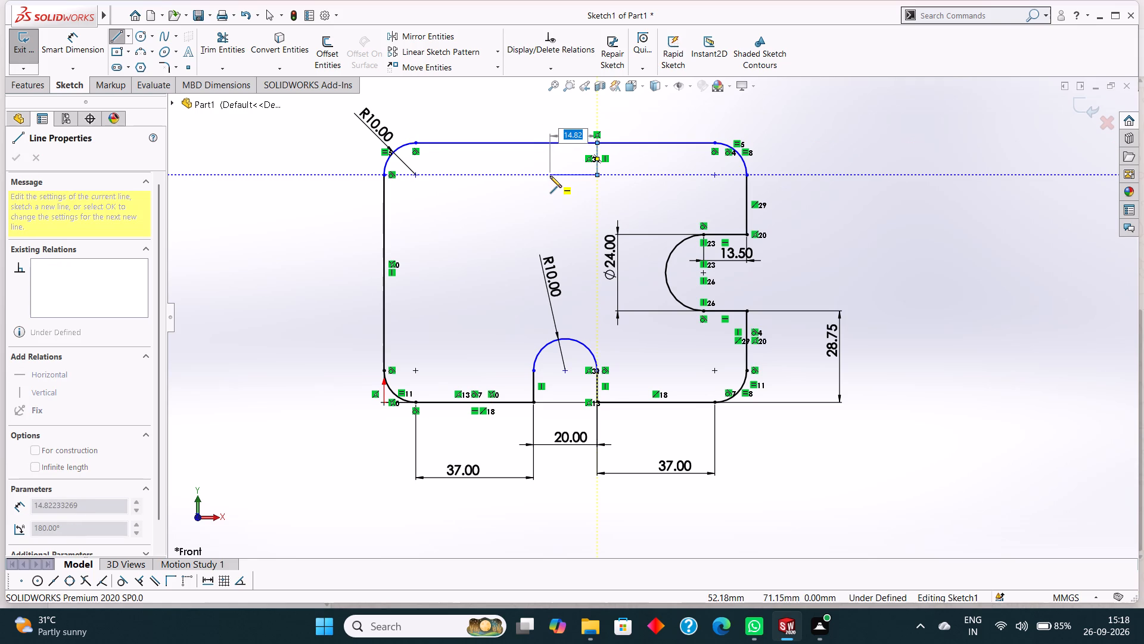
type("20")
key("Return")
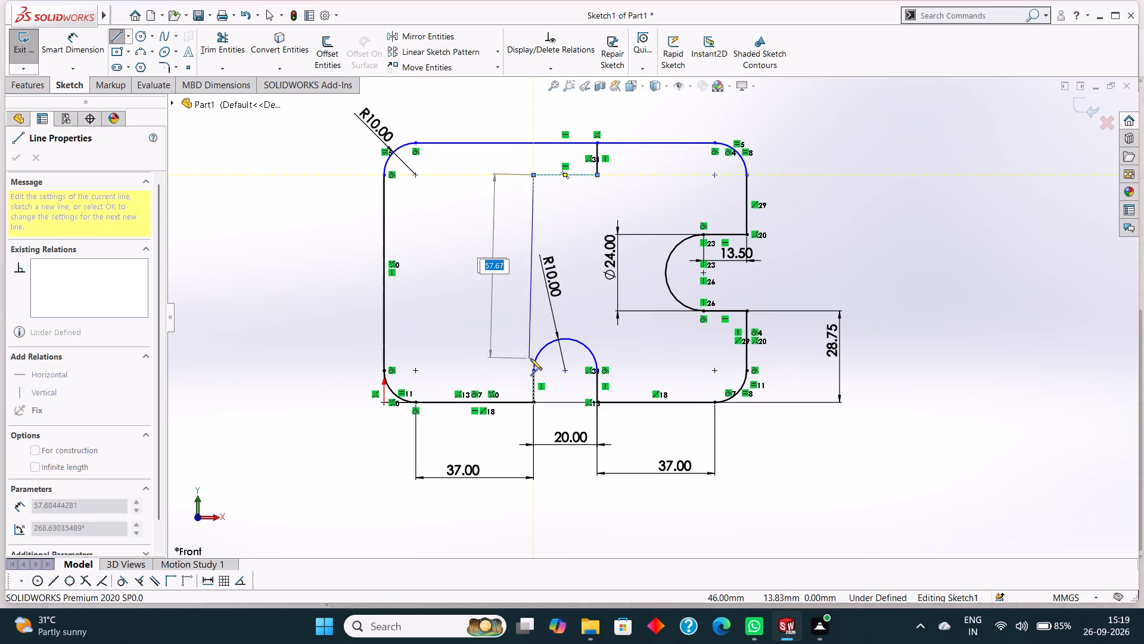
left_click(534, 141)
right_click(538, 110)
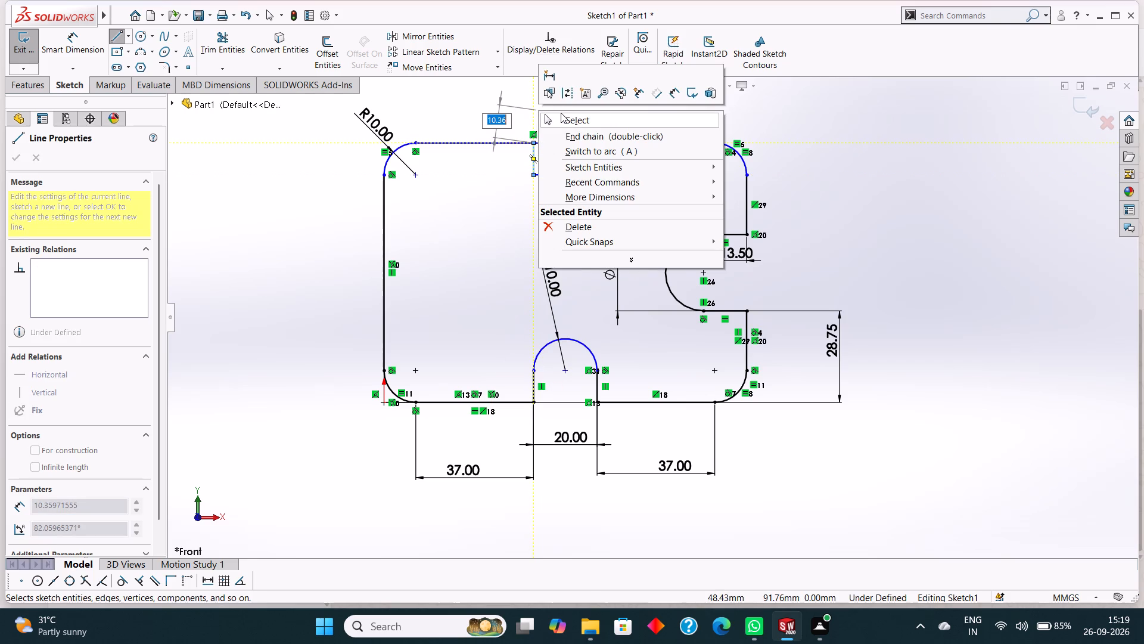
left_click(568, 114)
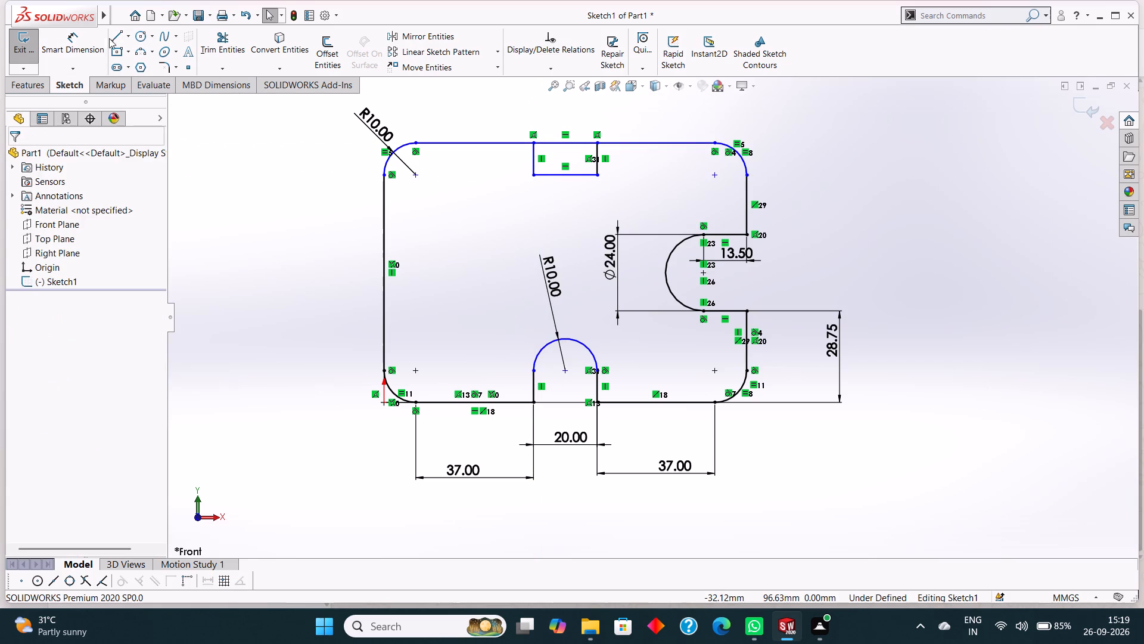
Sketch a circle of 10 mm radius centred on the midpoint of the top notch's horizontal line.
left_click(142, 35)
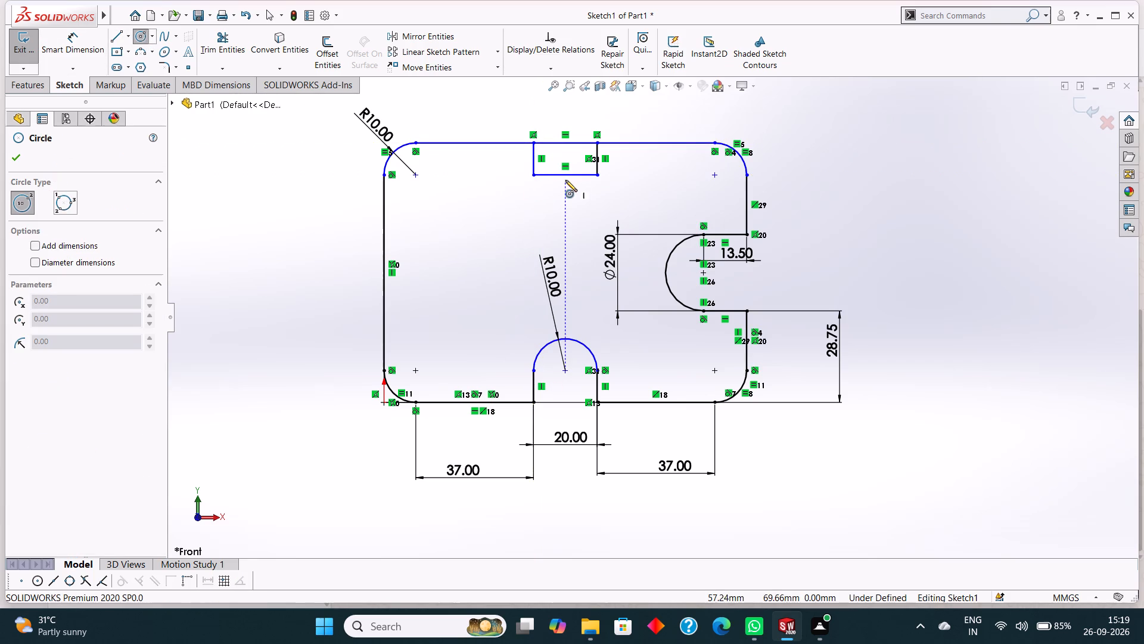
left_click(565, 176)
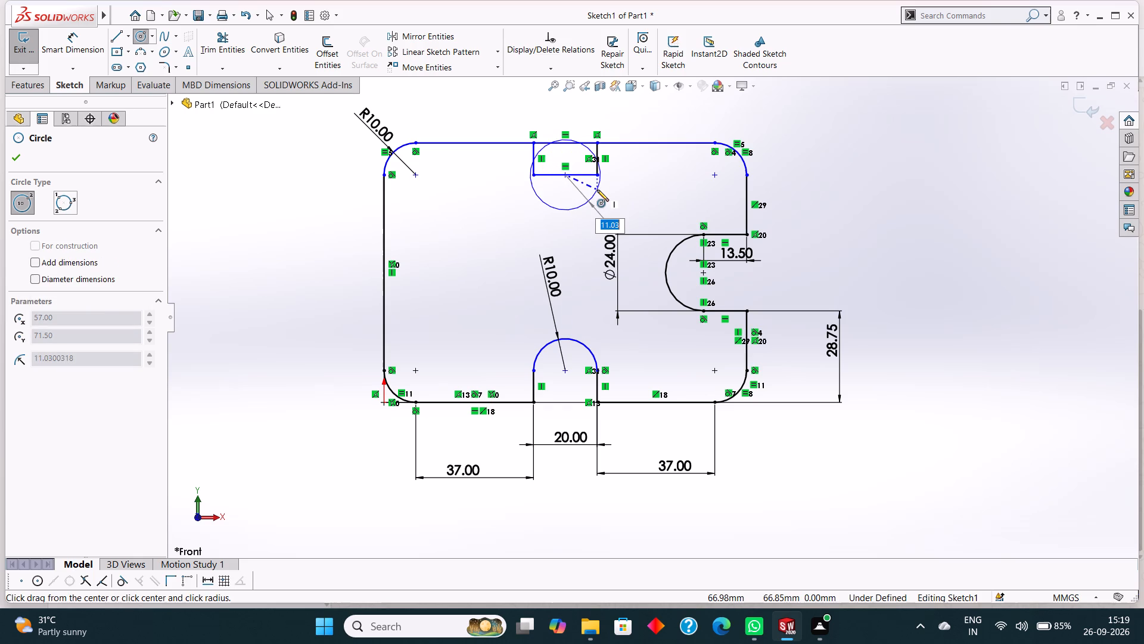
type("10")
key("Return")
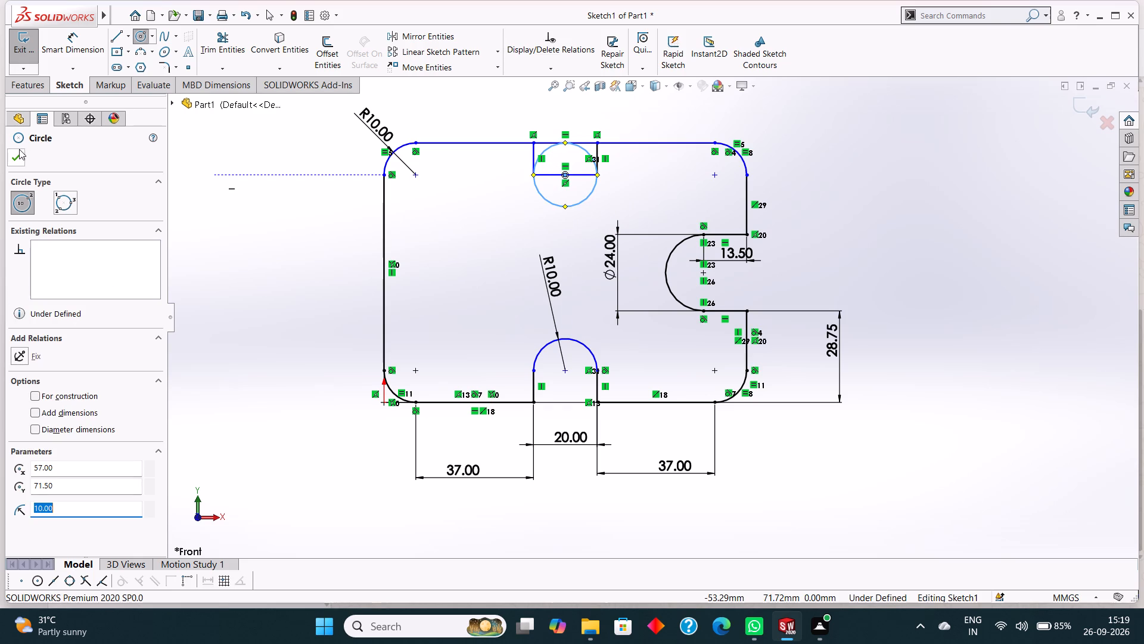
left_click(18, 151)
Trim the circle's upper half and the piece of the top edge spanning the notch opening.
left_click(209, 51)
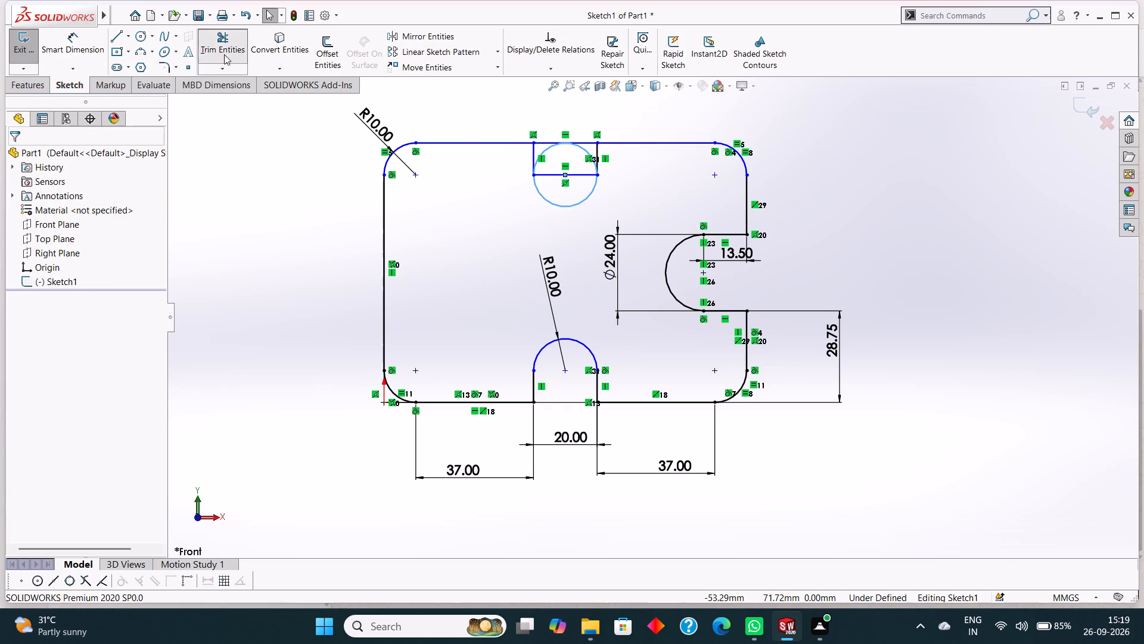
left_click(543, 148)
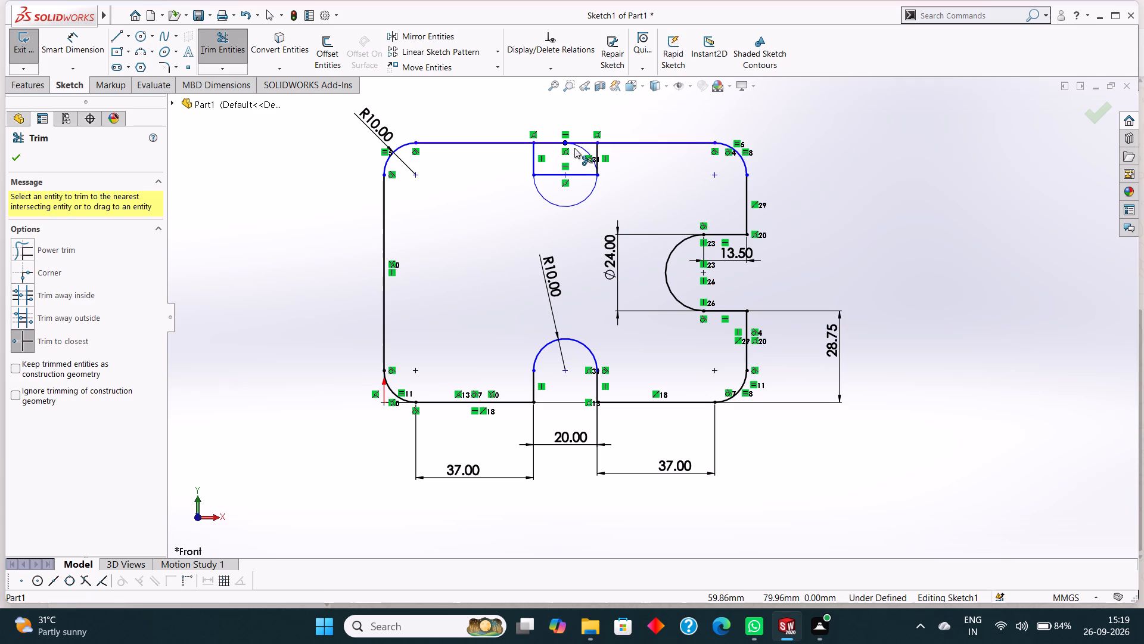
scroll(578, 148, "down", 2)
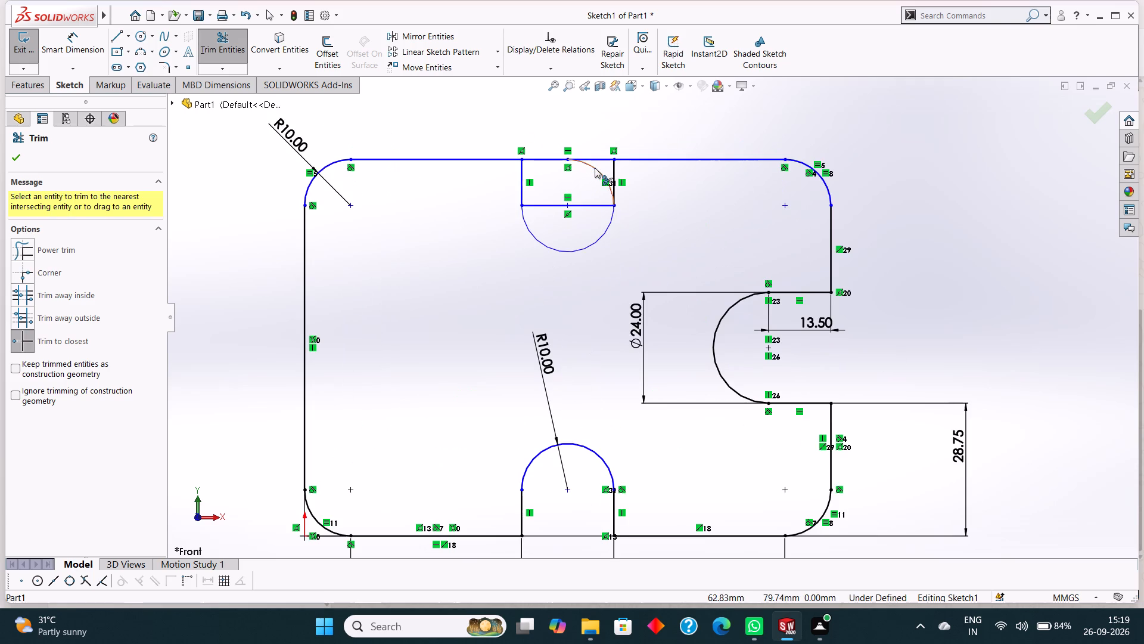
left_click(595, 168)
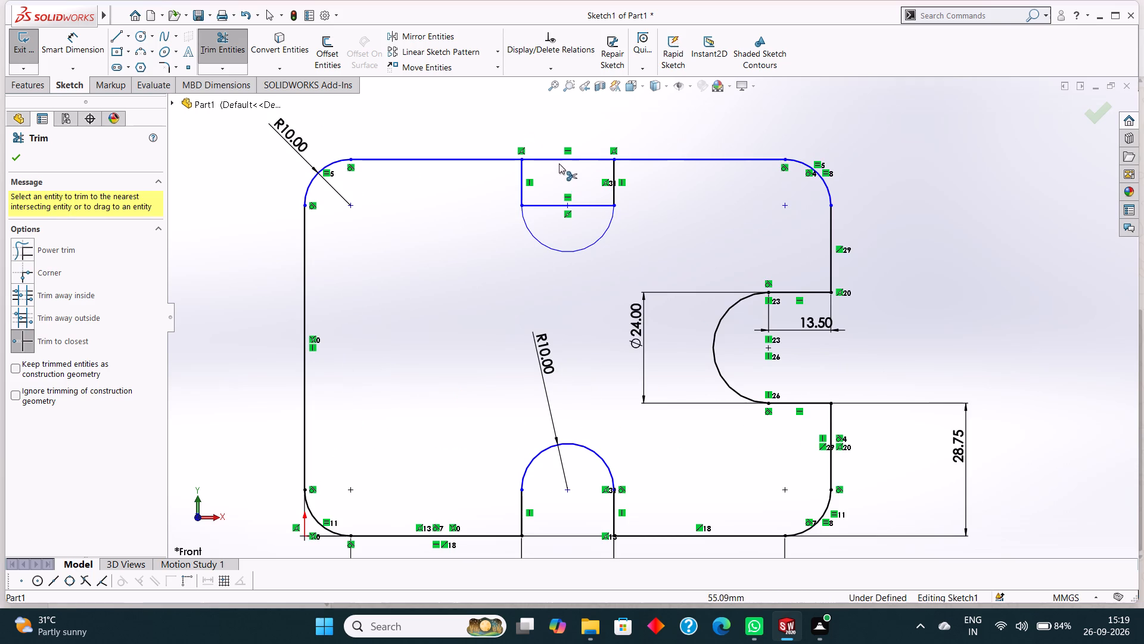
left_click(557, 159)
scroll(561, 185, "up", 2)
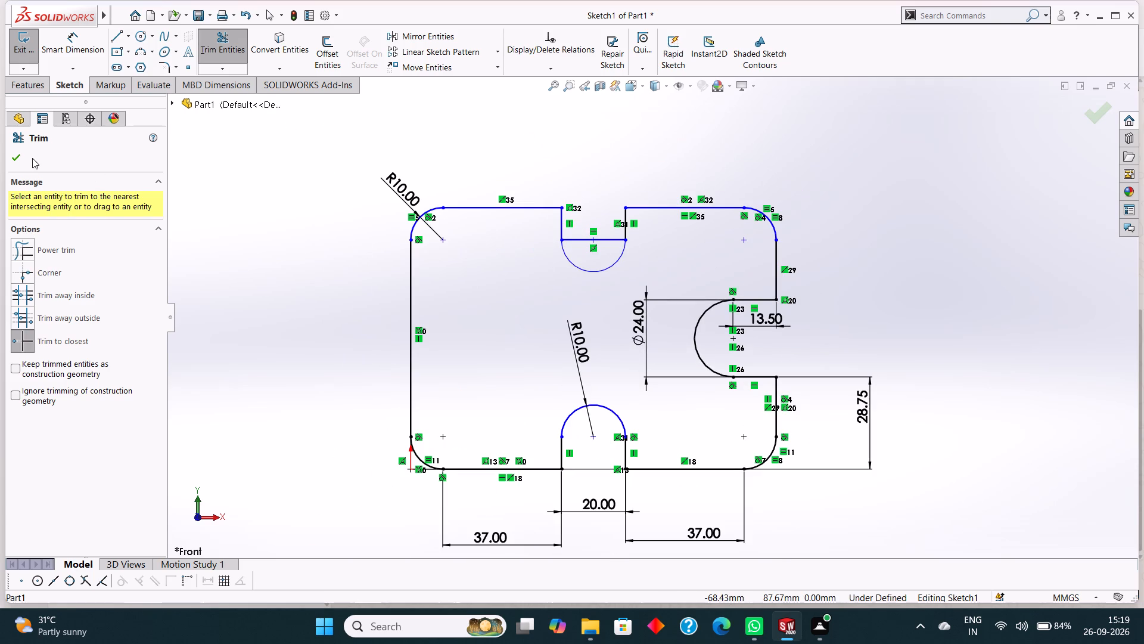
left_click(15, 157)
Dimension the radius of the arc below the top notch.
left_click(83, 44)
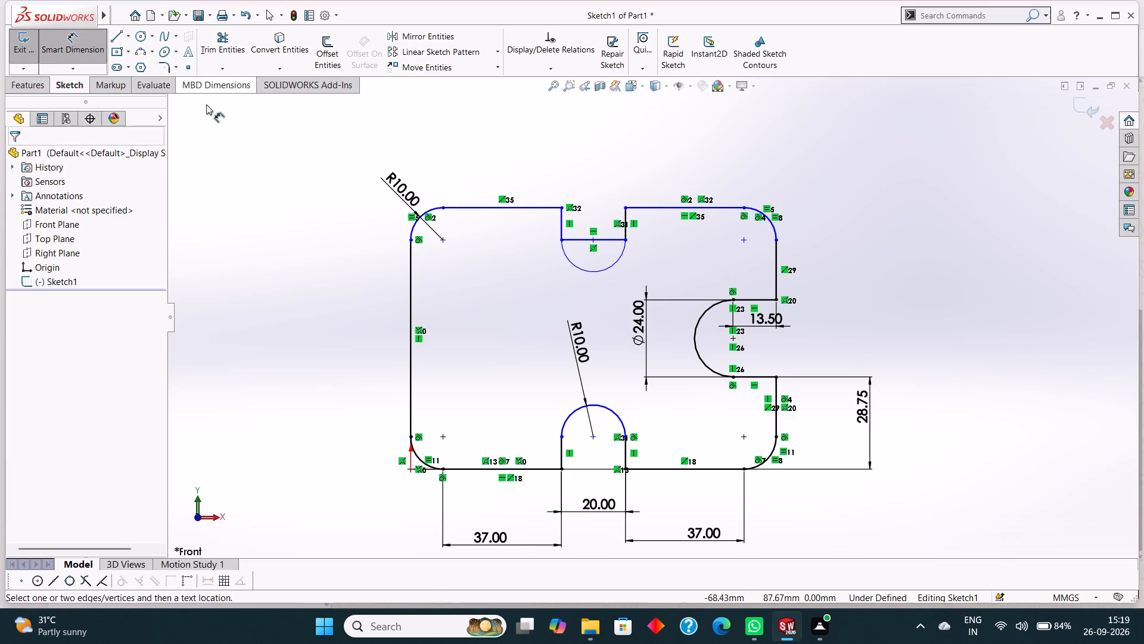
left_click(595, 268)
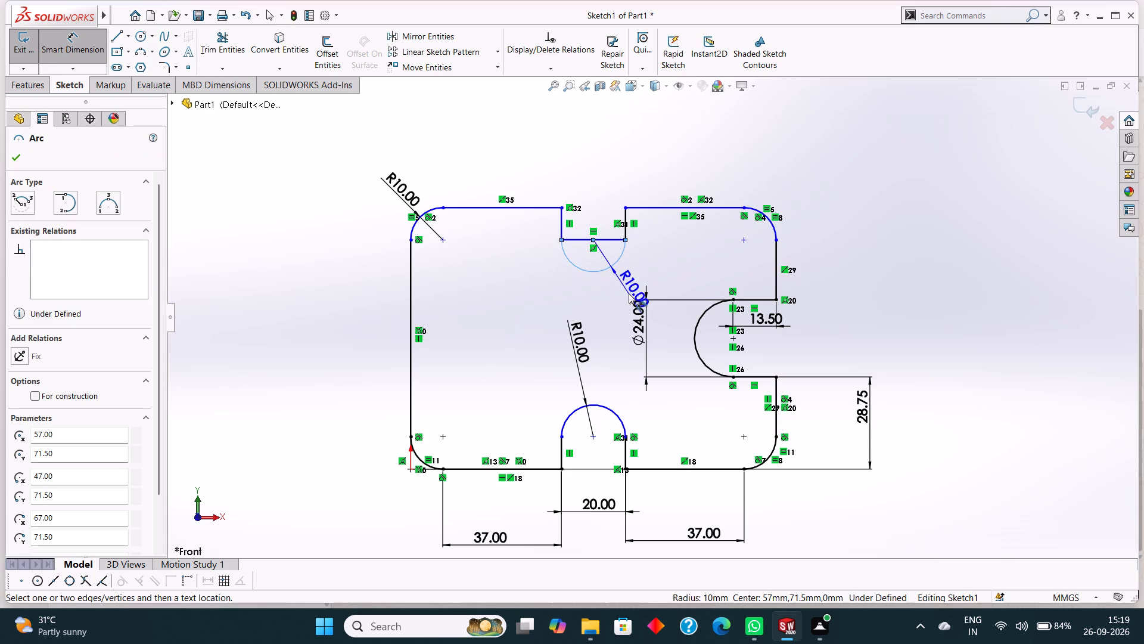
left_click(601, 304)
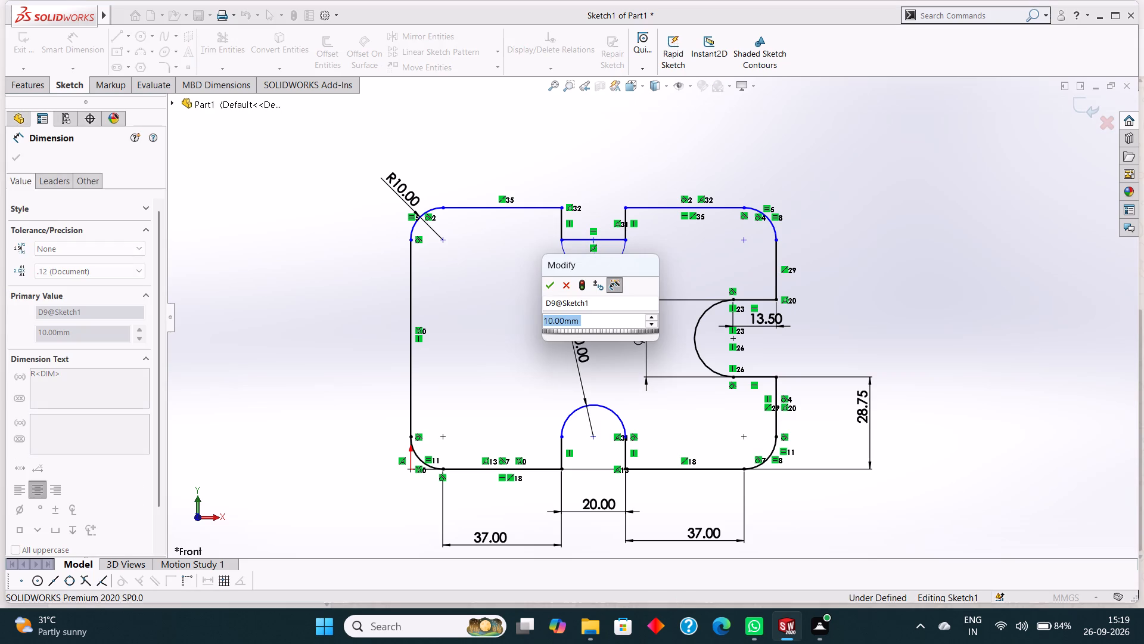
left_click(550, 286)
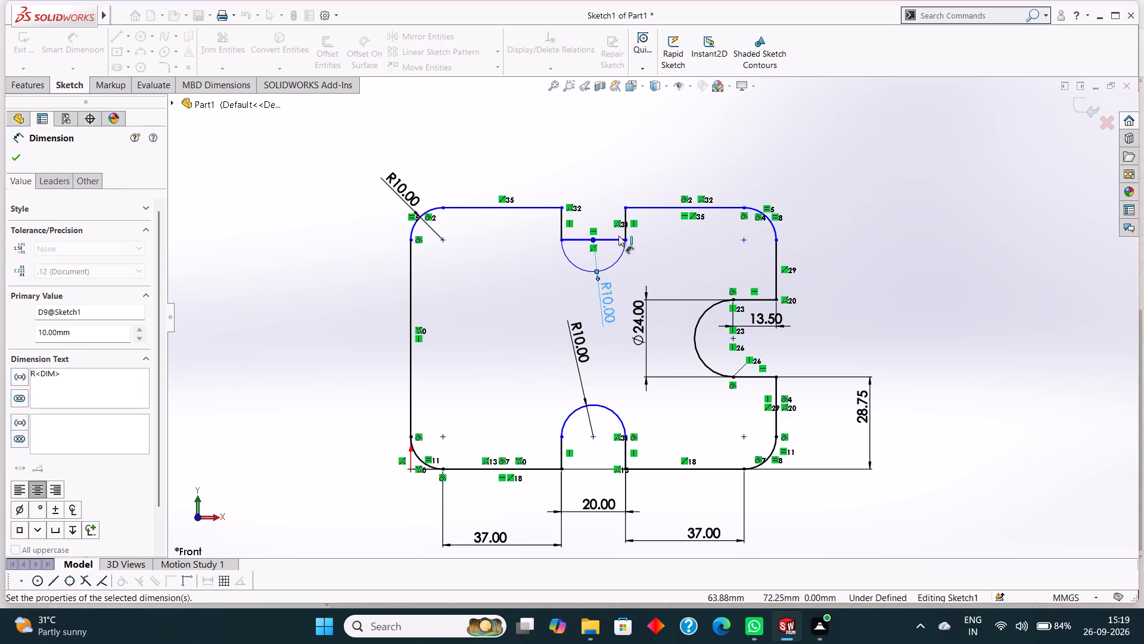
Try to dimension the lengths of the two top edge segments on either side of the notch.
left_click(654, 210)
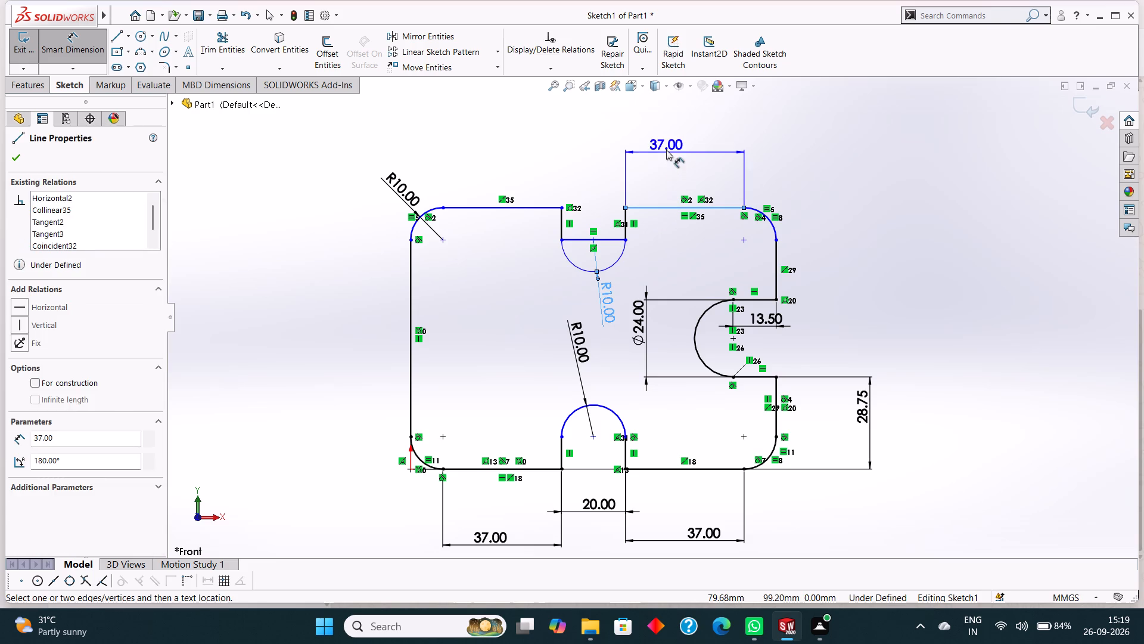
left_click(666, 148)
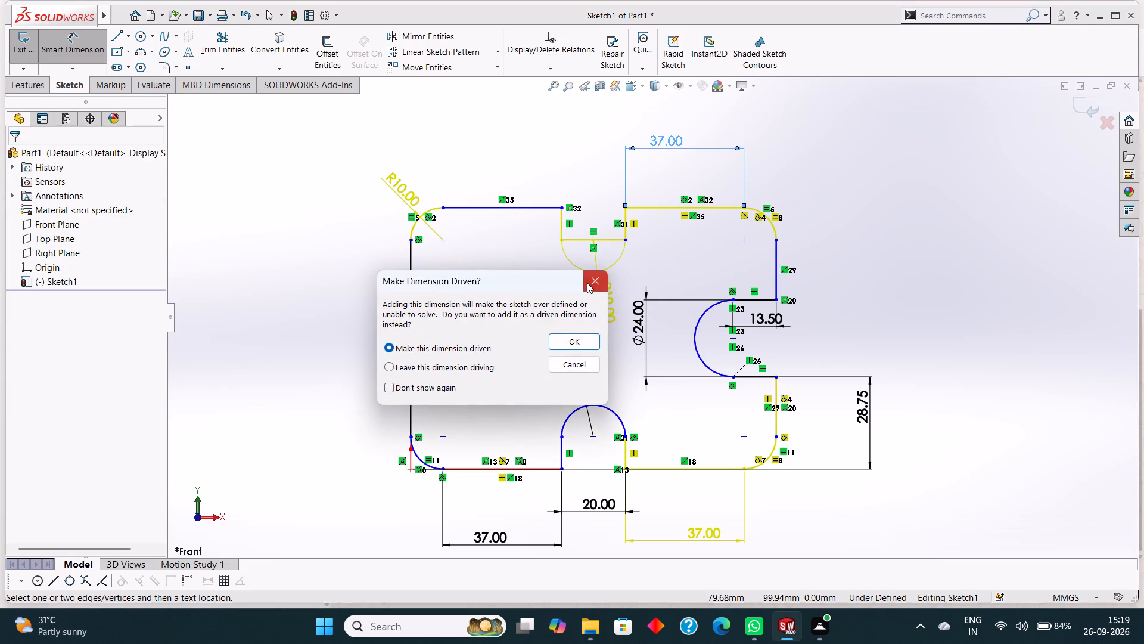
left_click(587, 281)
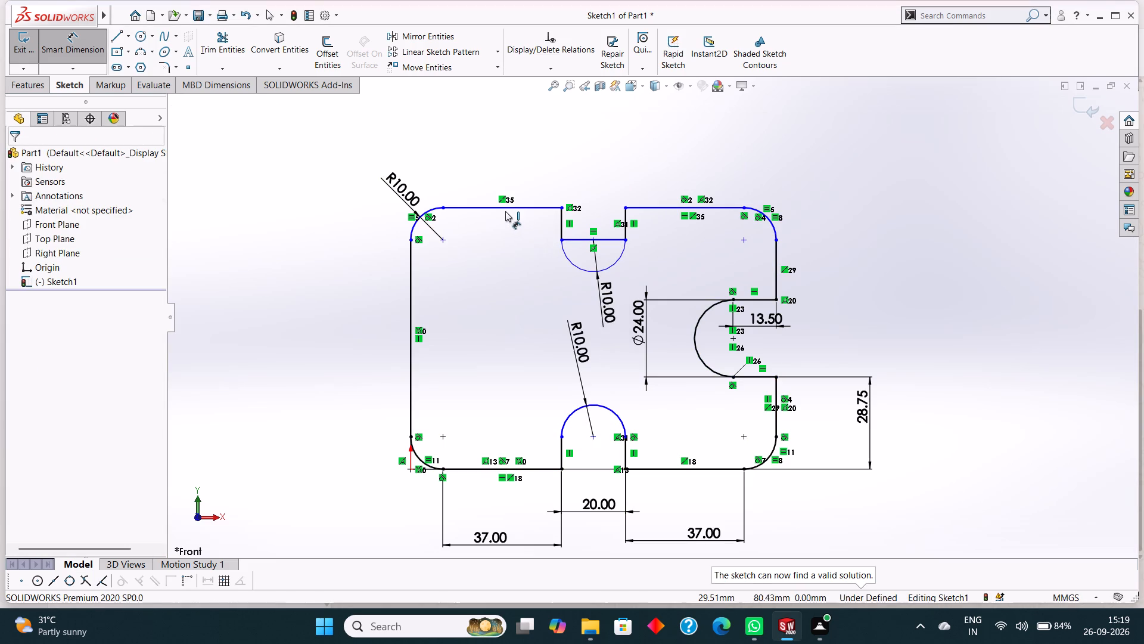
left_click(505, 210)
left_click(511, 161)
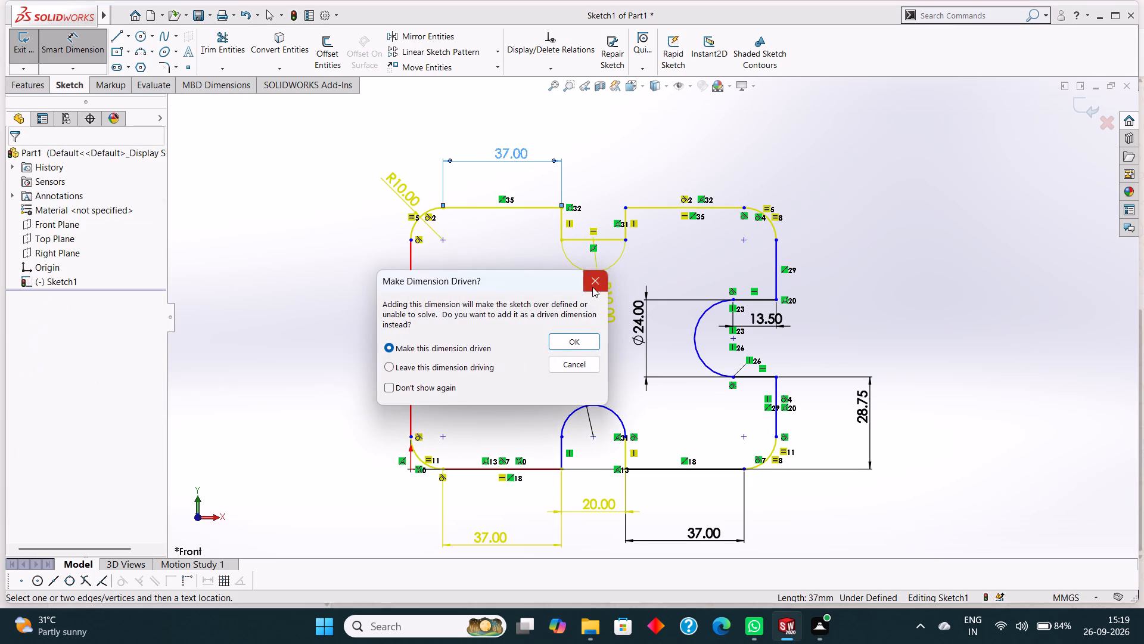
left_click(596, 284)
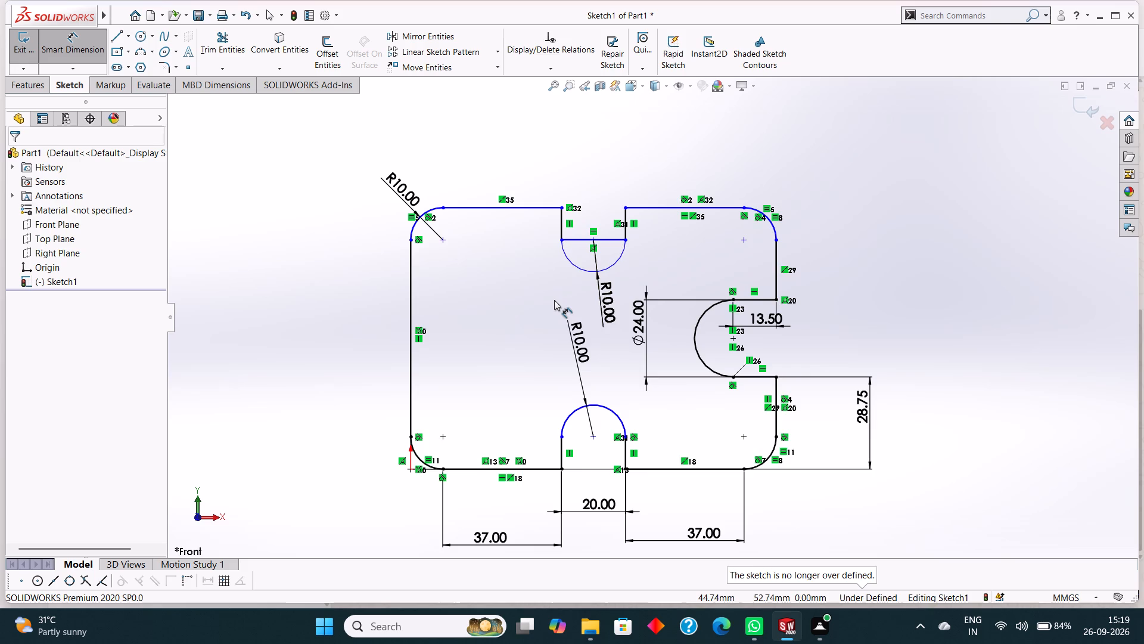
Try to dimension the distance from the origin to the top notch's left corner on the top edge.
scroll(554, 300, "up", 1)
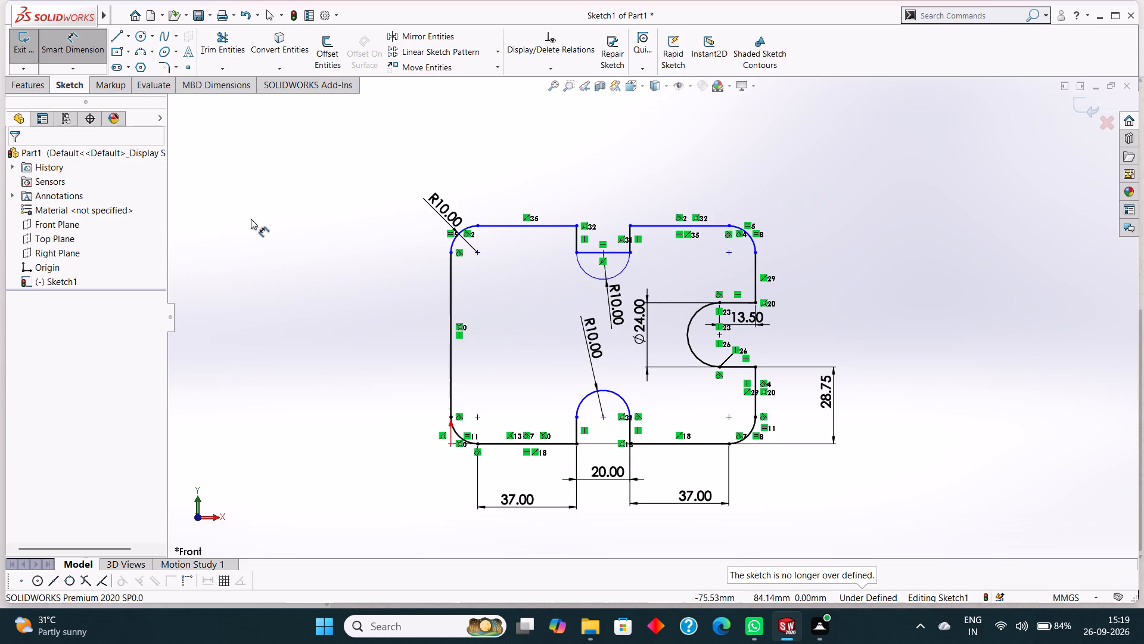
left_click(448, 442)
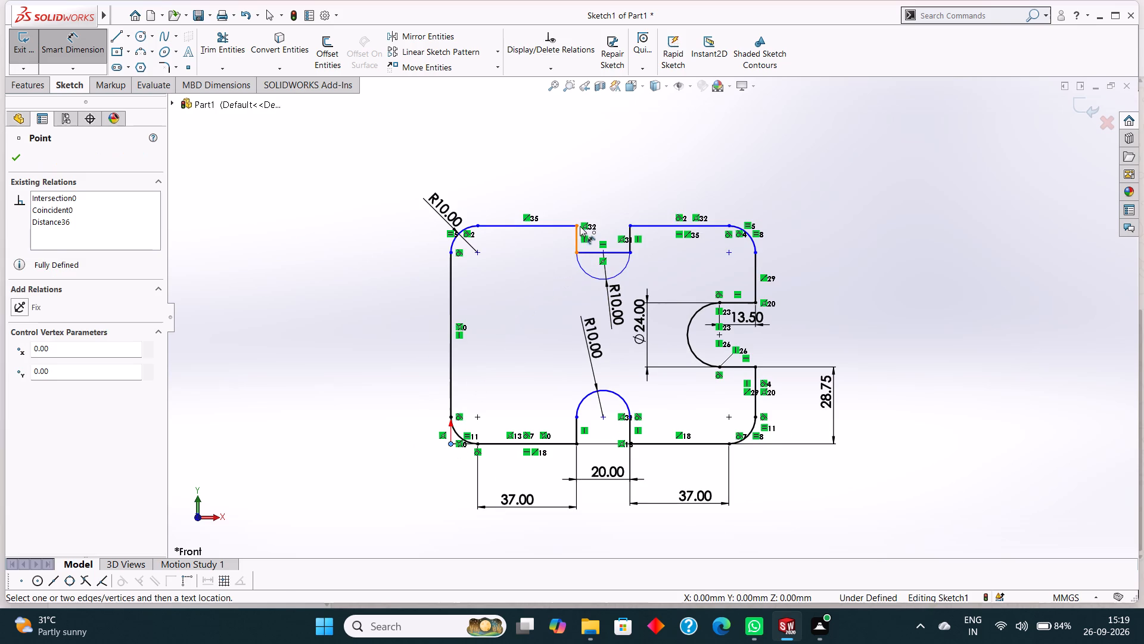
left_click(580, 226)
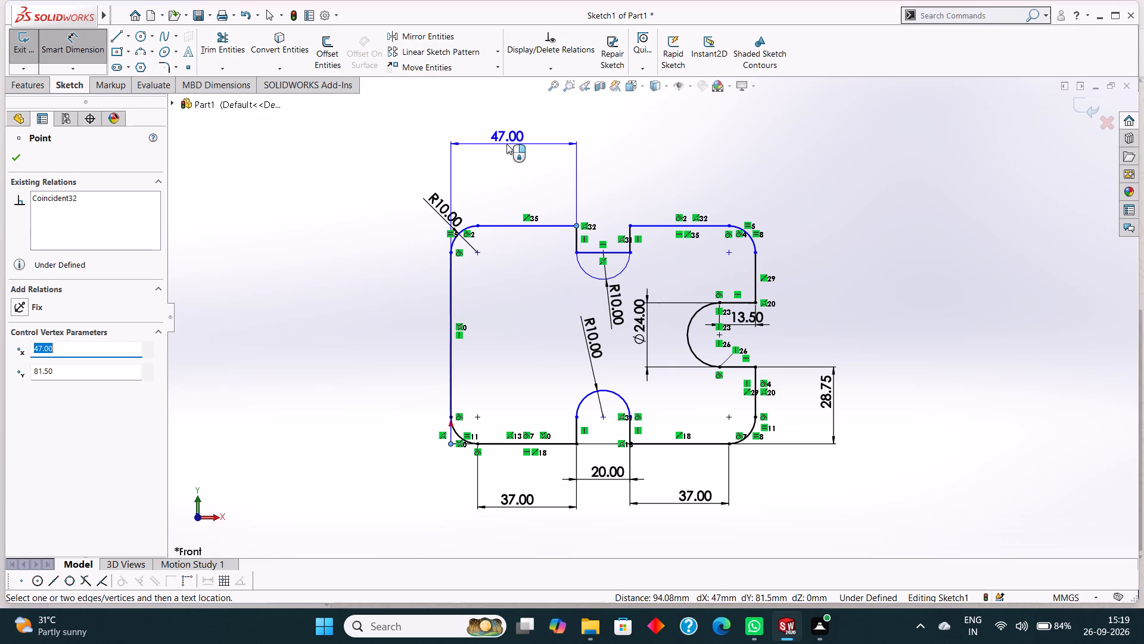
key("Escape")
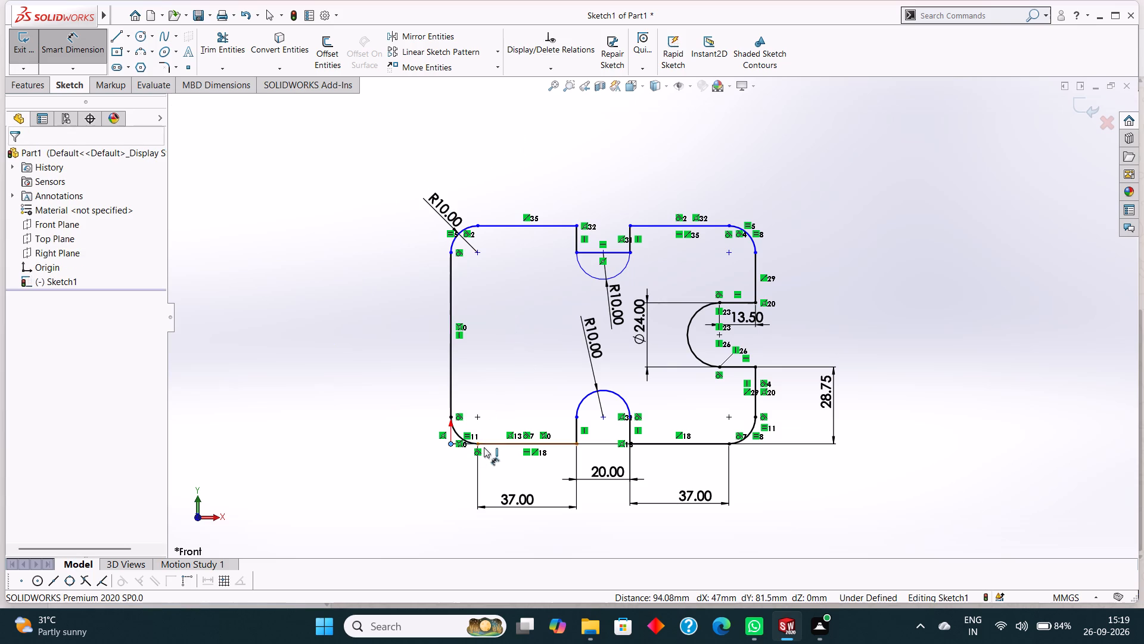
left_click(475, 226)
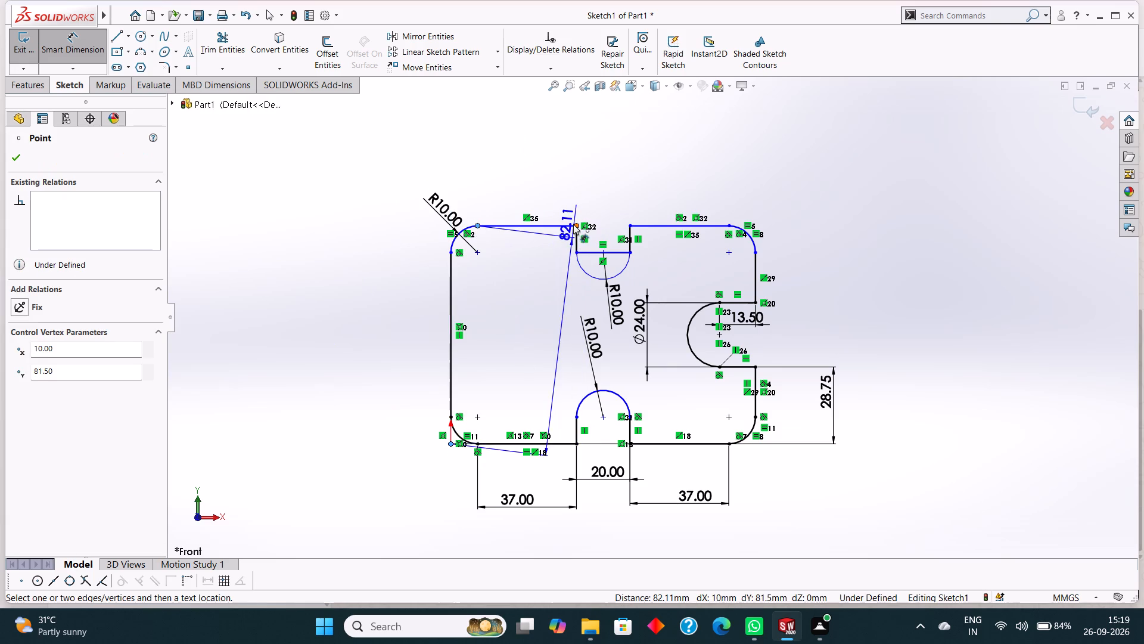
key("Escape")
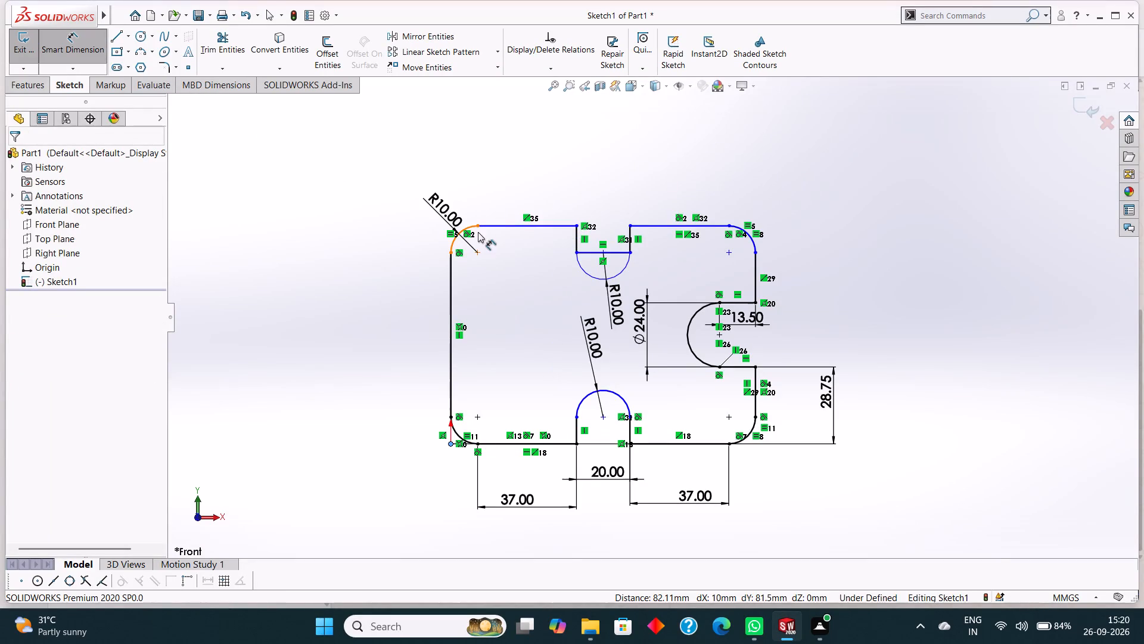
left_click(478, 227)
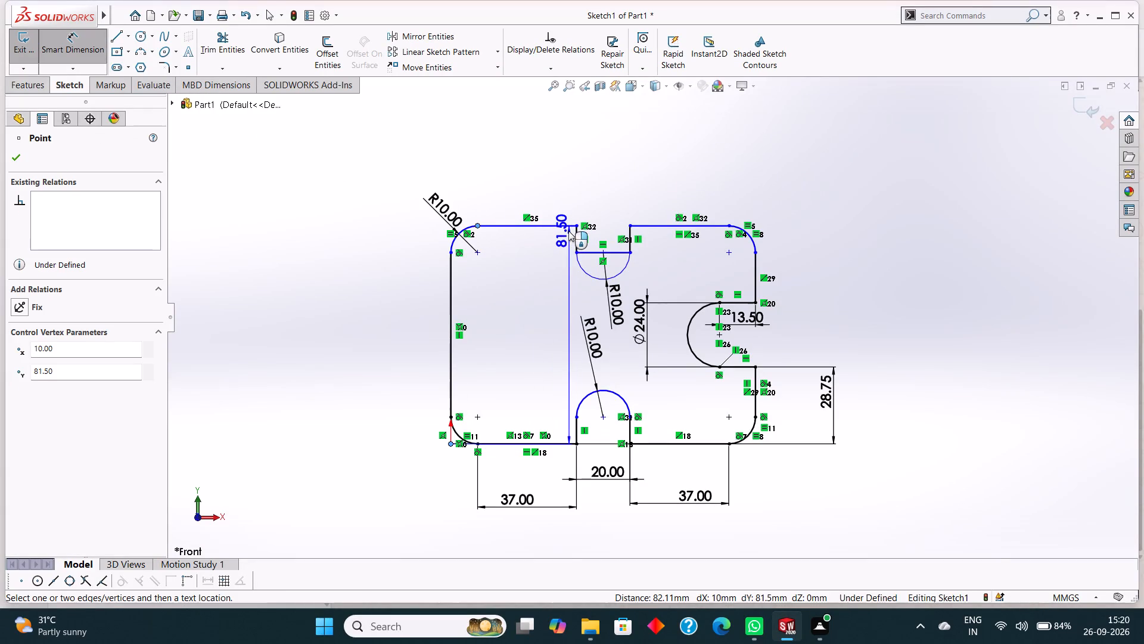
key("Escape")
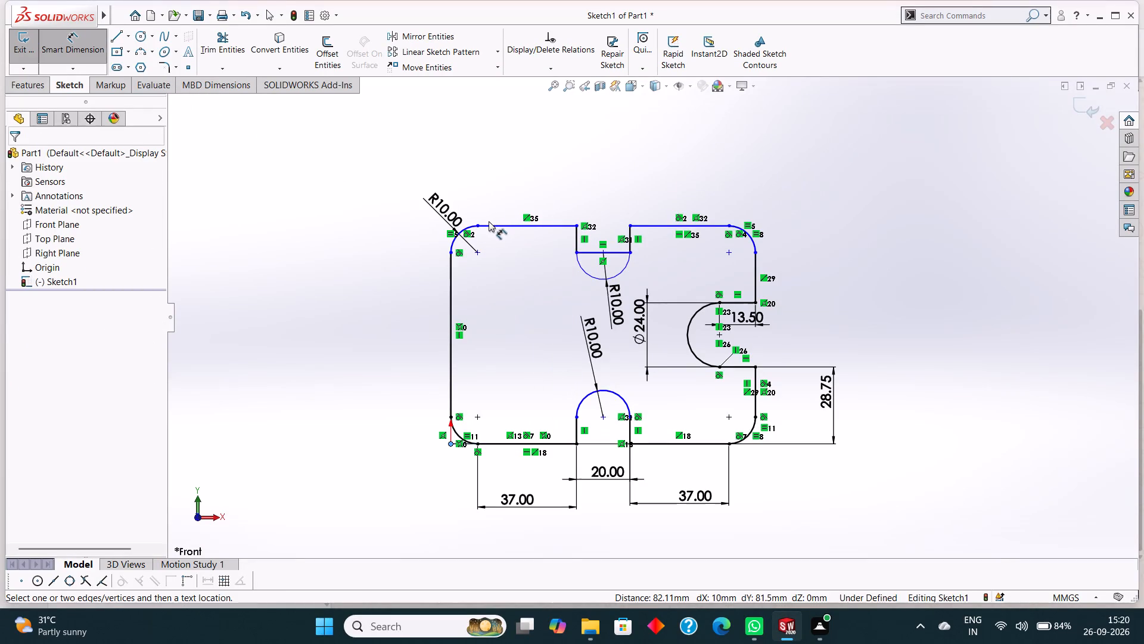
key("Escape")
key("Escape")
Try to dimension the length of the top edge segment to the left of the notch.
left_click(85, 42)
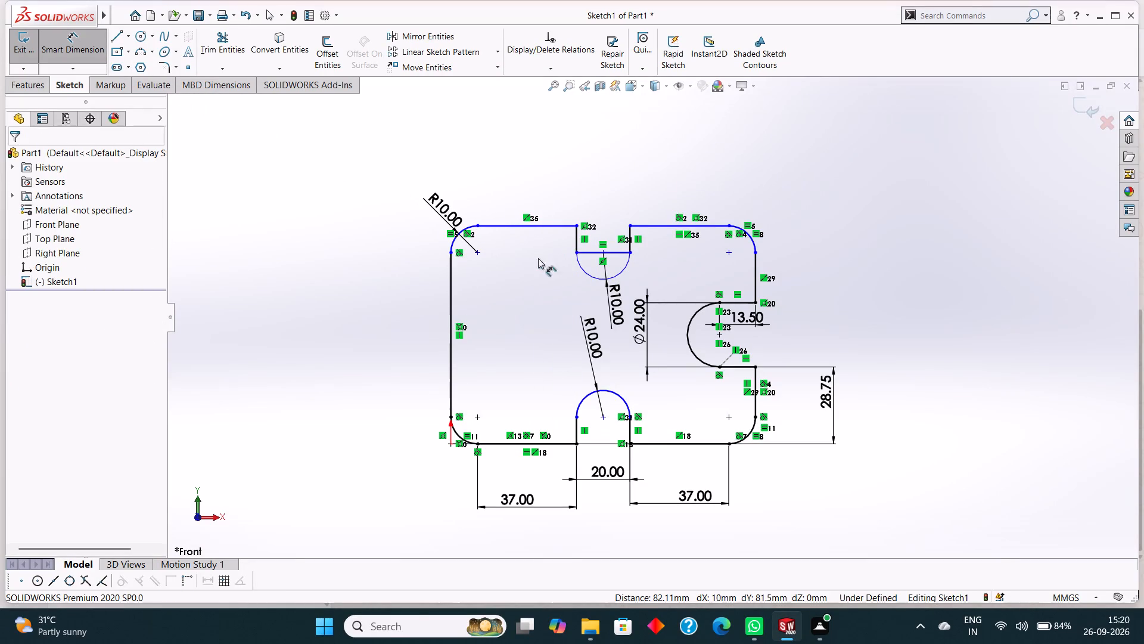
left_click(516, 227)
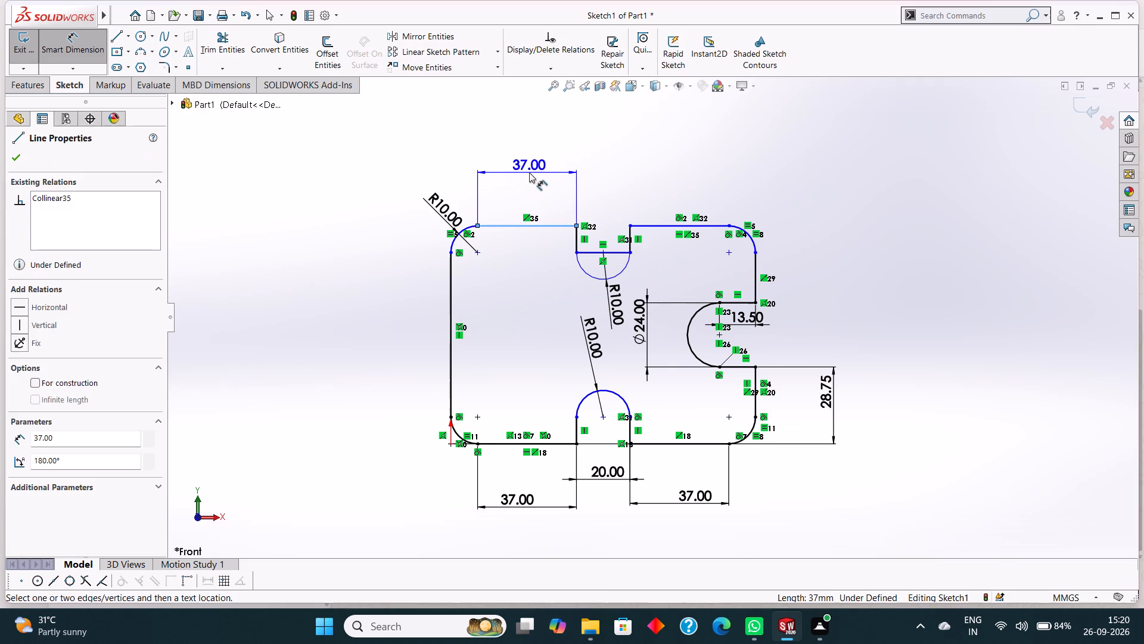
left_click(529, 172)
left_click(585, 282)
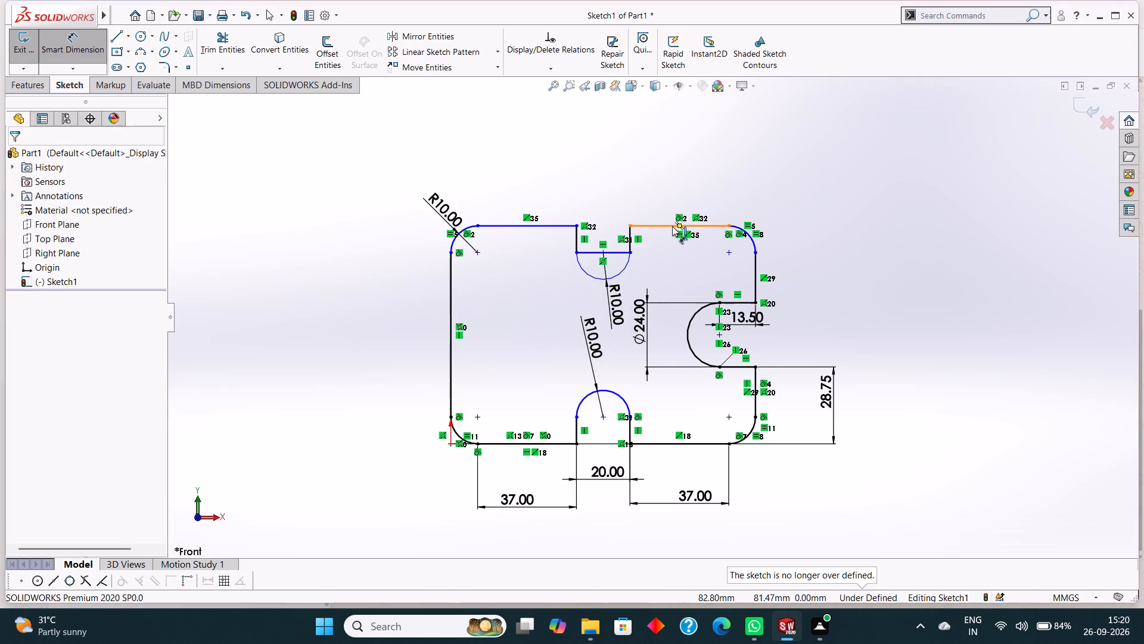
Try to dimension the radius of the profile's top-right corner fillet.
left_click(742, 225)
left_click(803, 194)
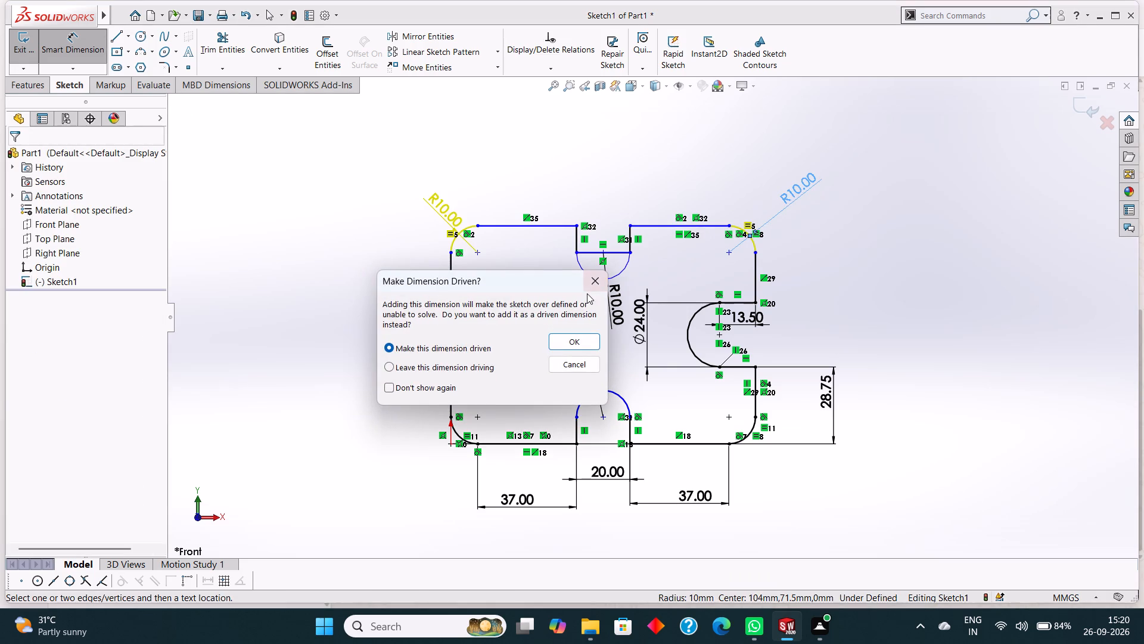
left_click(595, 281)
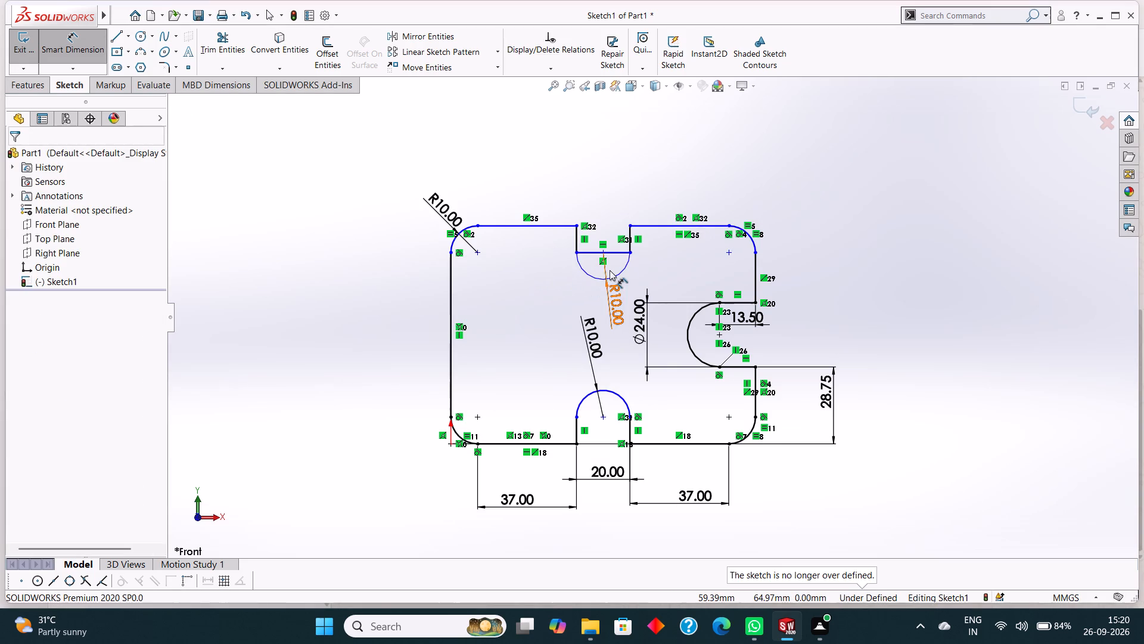
Dimension the vertical distance from the origin to the left end of the top edge, where the corner fillet meets it.
scroll(610, 270, "down", 4)
scroll(613, 273, "up", 3)
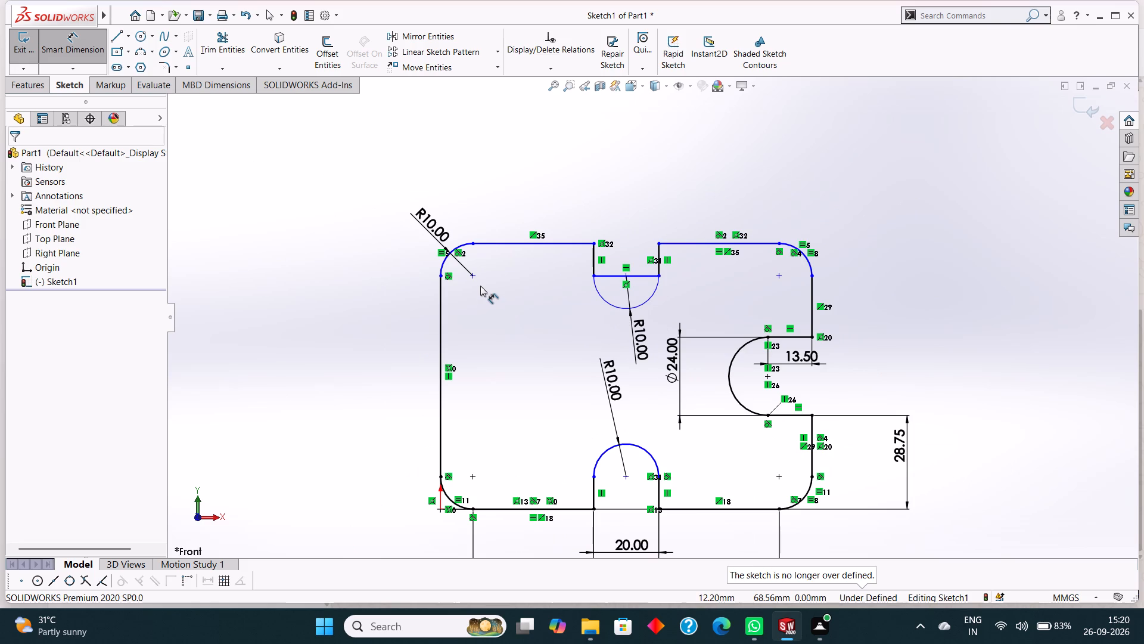
left_click(439, 509)
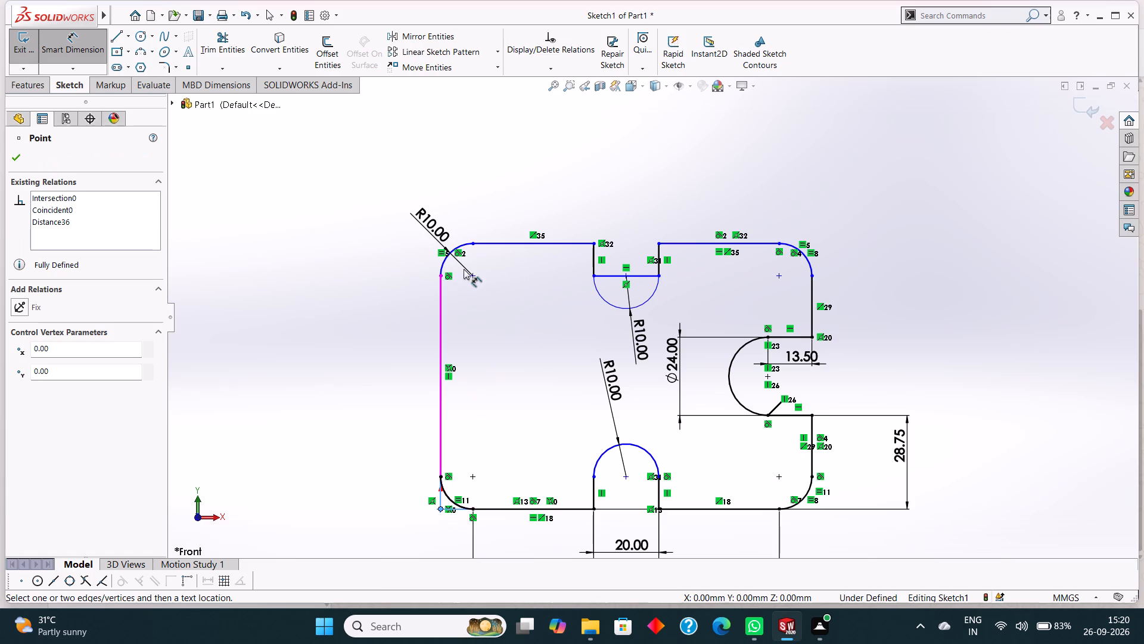
left_click(471, 246)
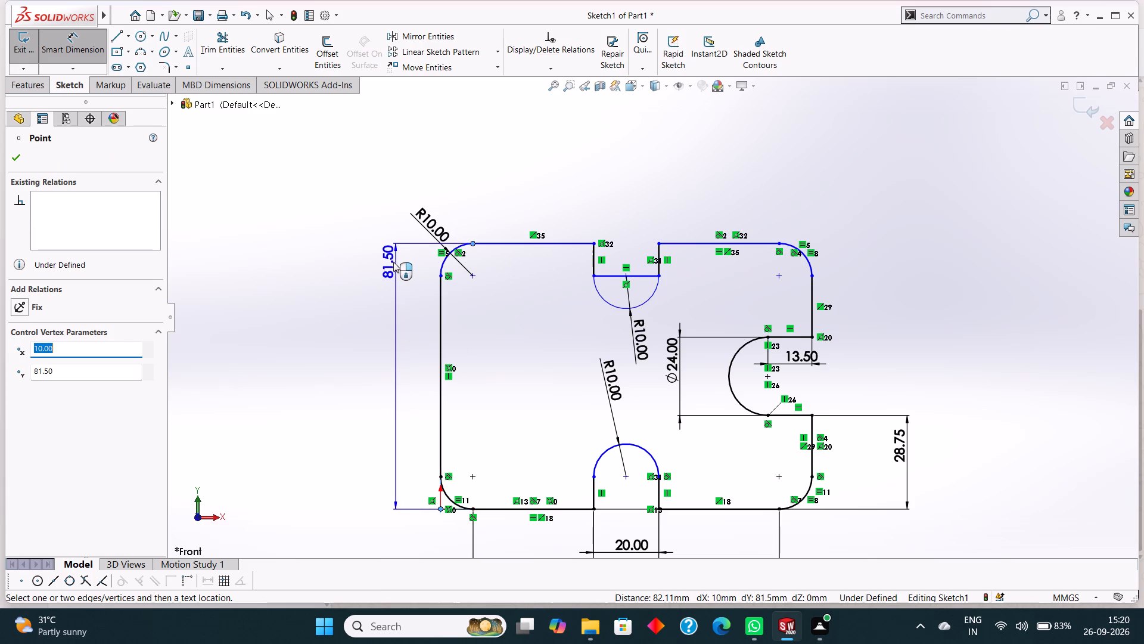
left_click(386, 267)
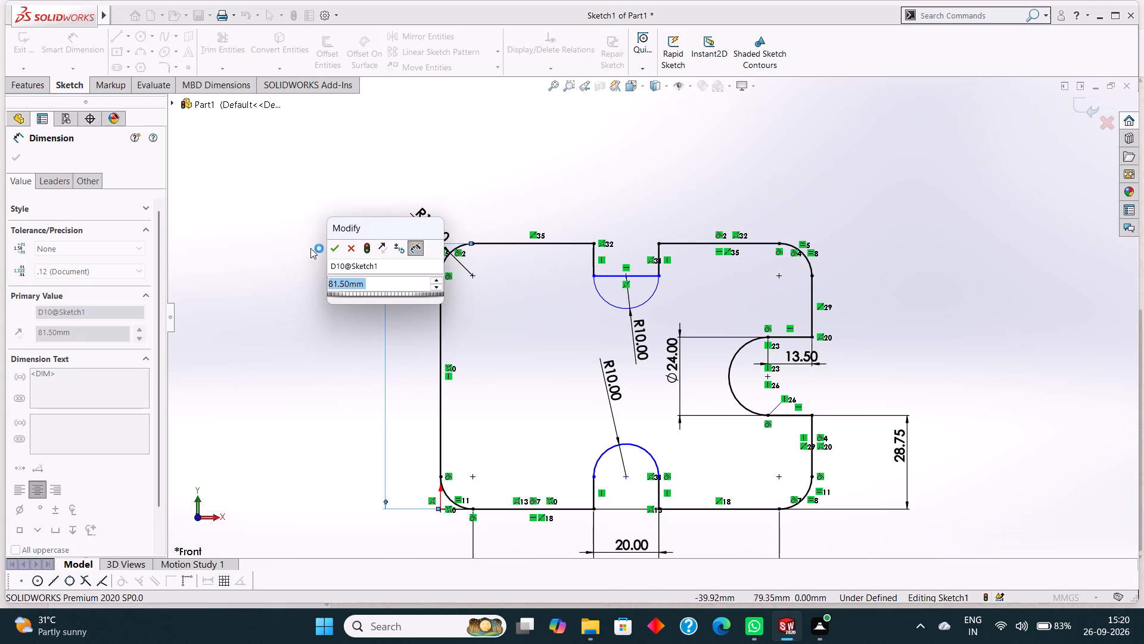
left_click(332, 251)
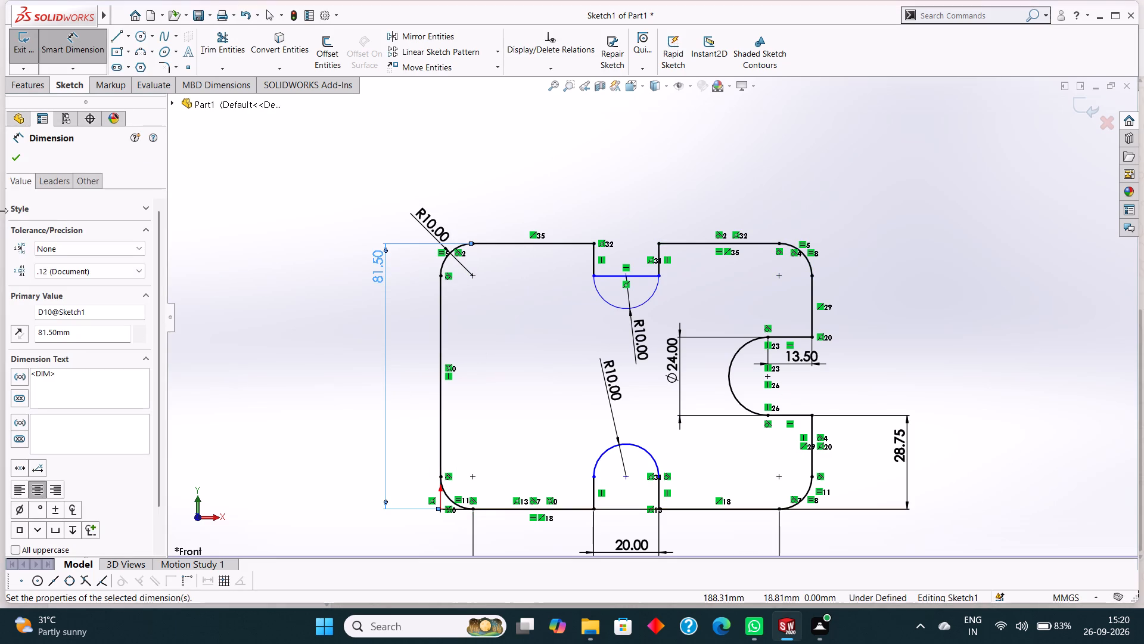
left_click(19, 149)
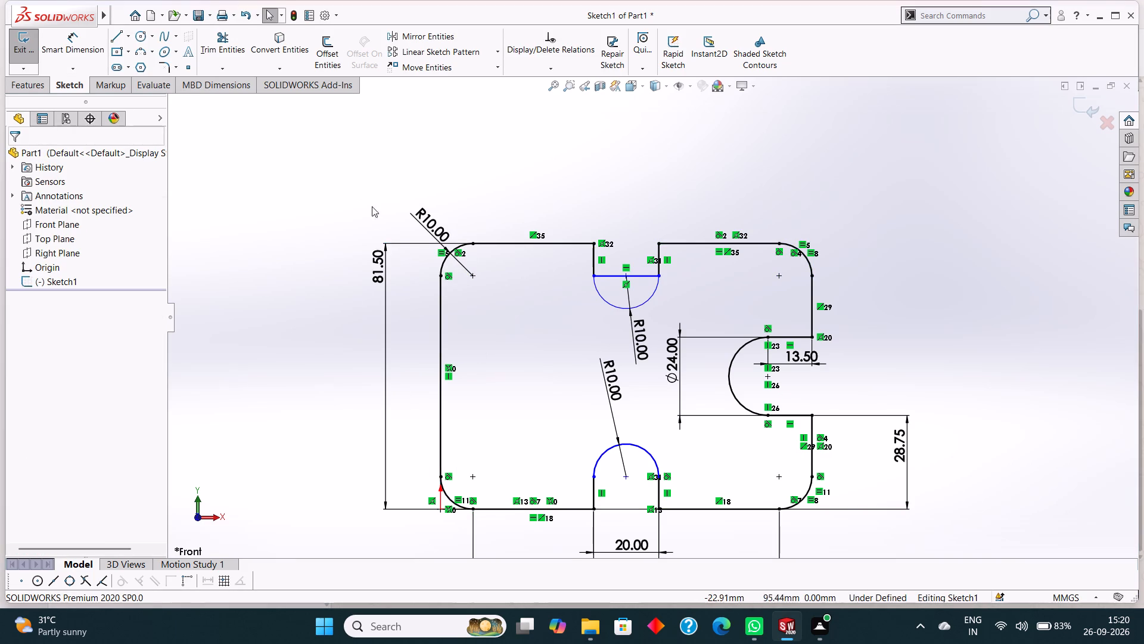
Dimension the vertical distance from the origin to the centre of the top notch's arc.
left_click(75, 51)
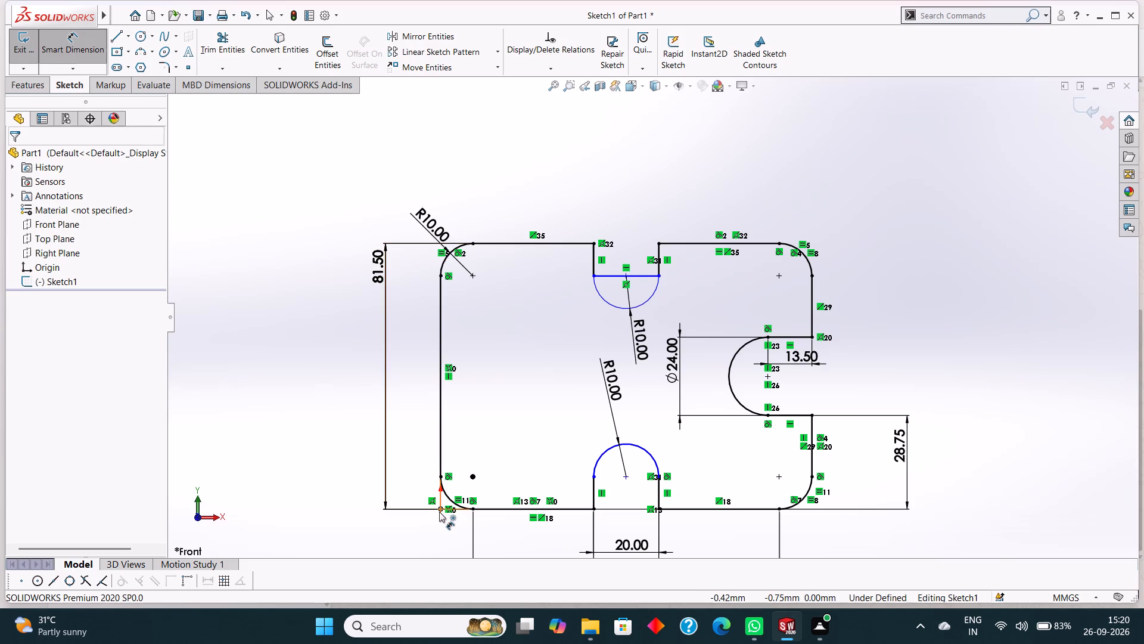
left_click(439, 512)
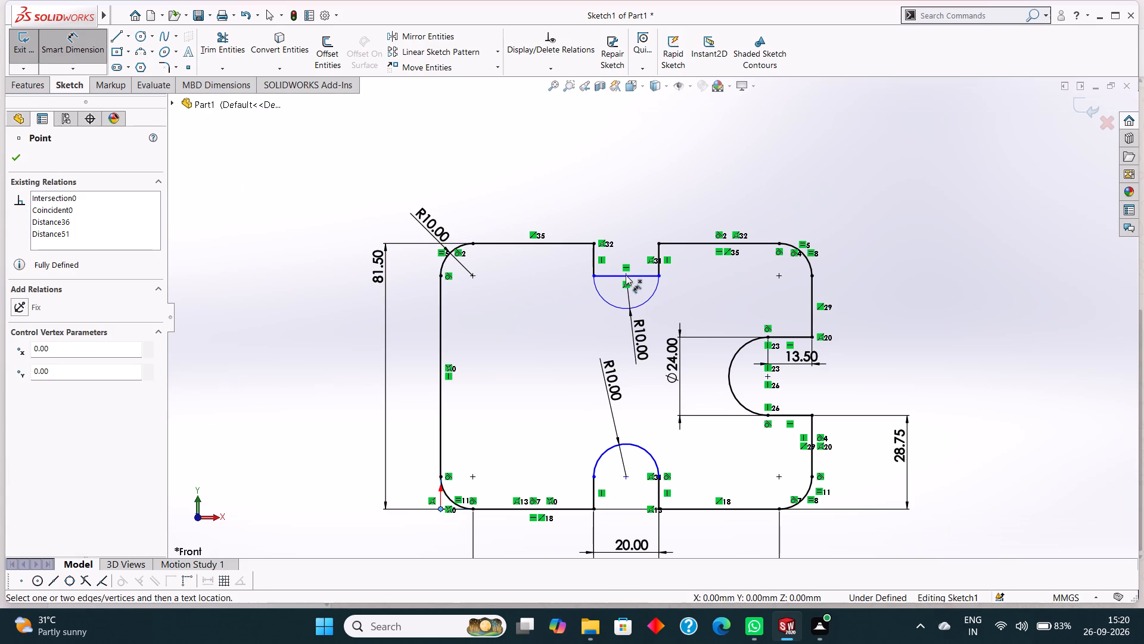
left_click(626, 275)
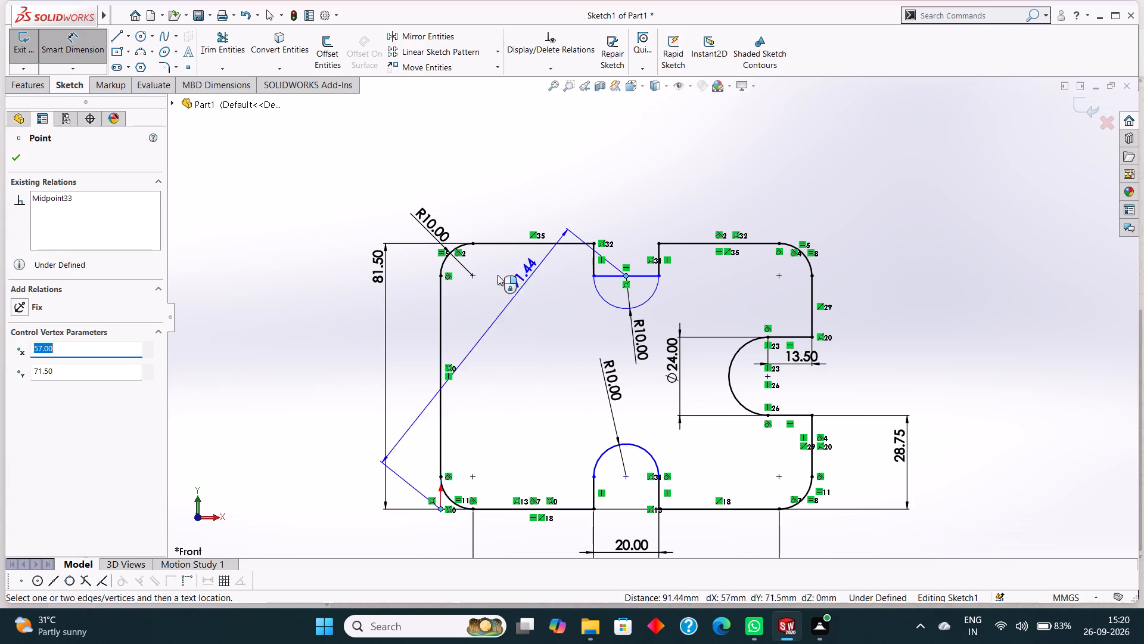
left_click(413, 298)
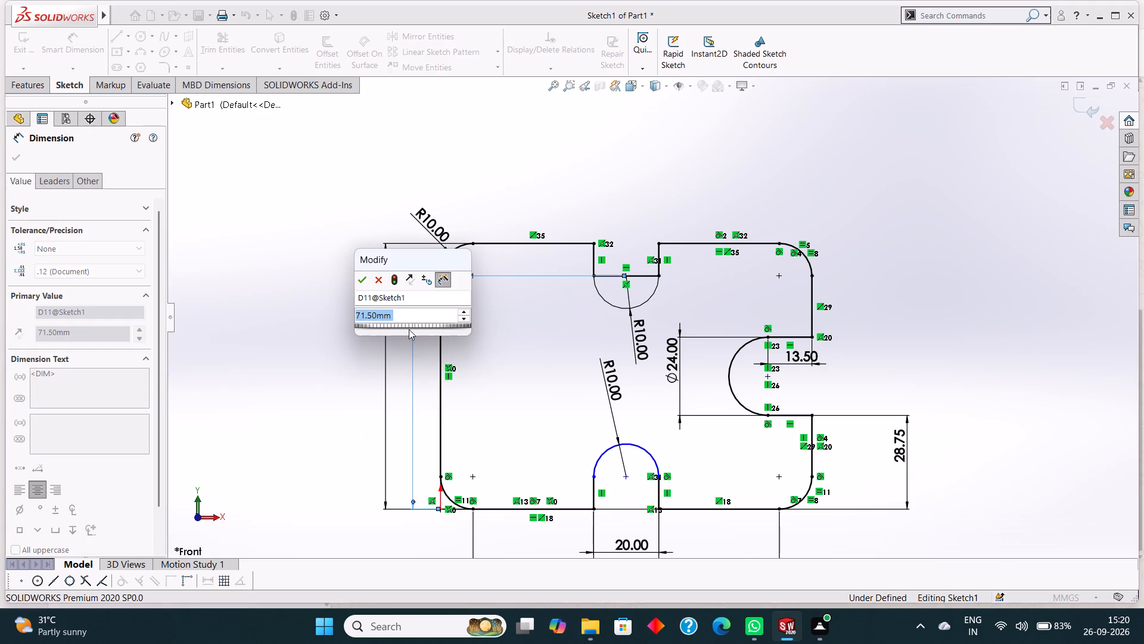
left_click(363, 278)
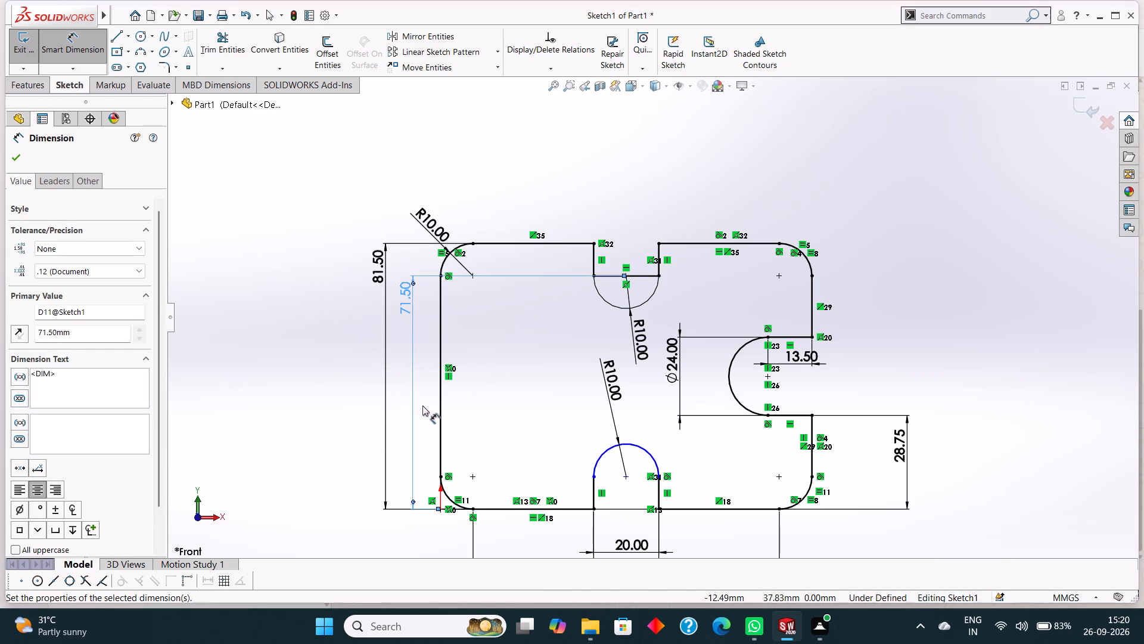
left_click(18, 153)
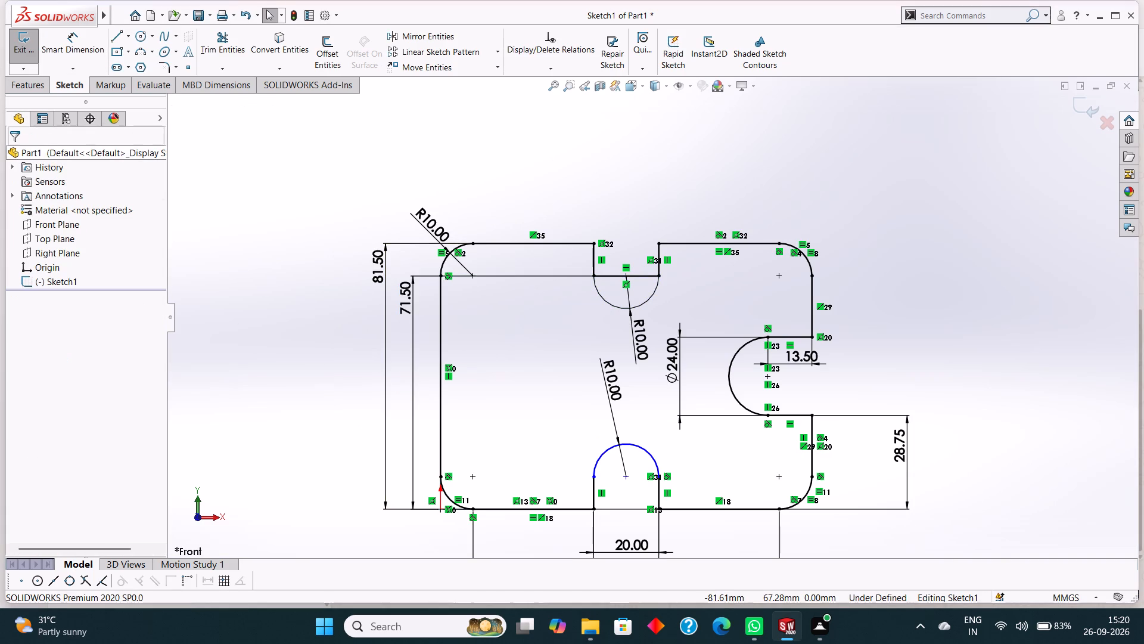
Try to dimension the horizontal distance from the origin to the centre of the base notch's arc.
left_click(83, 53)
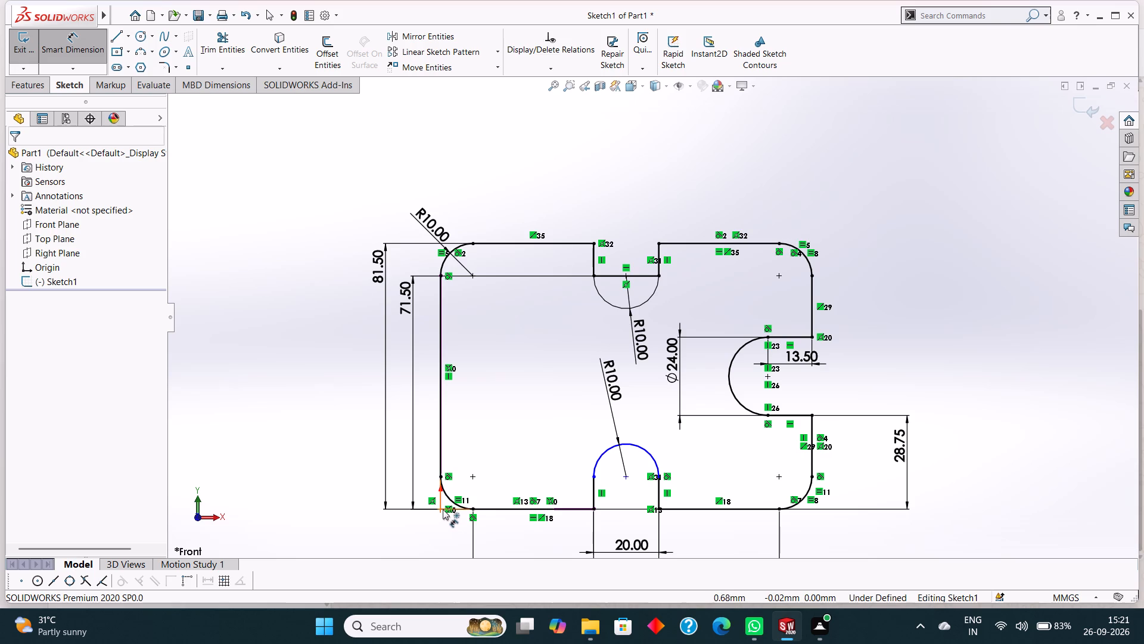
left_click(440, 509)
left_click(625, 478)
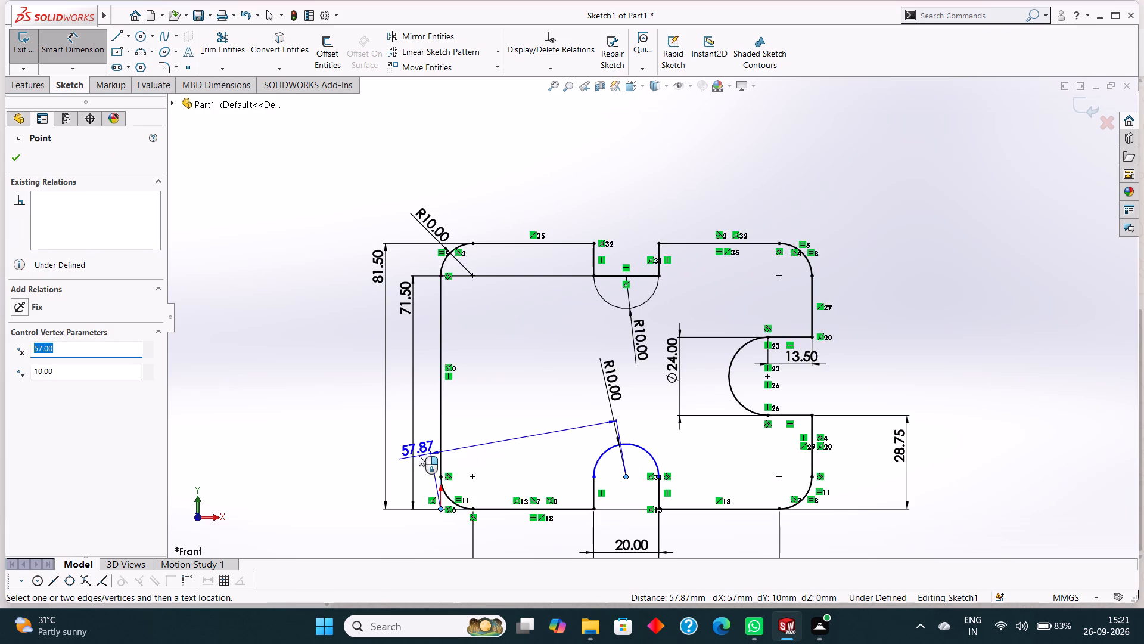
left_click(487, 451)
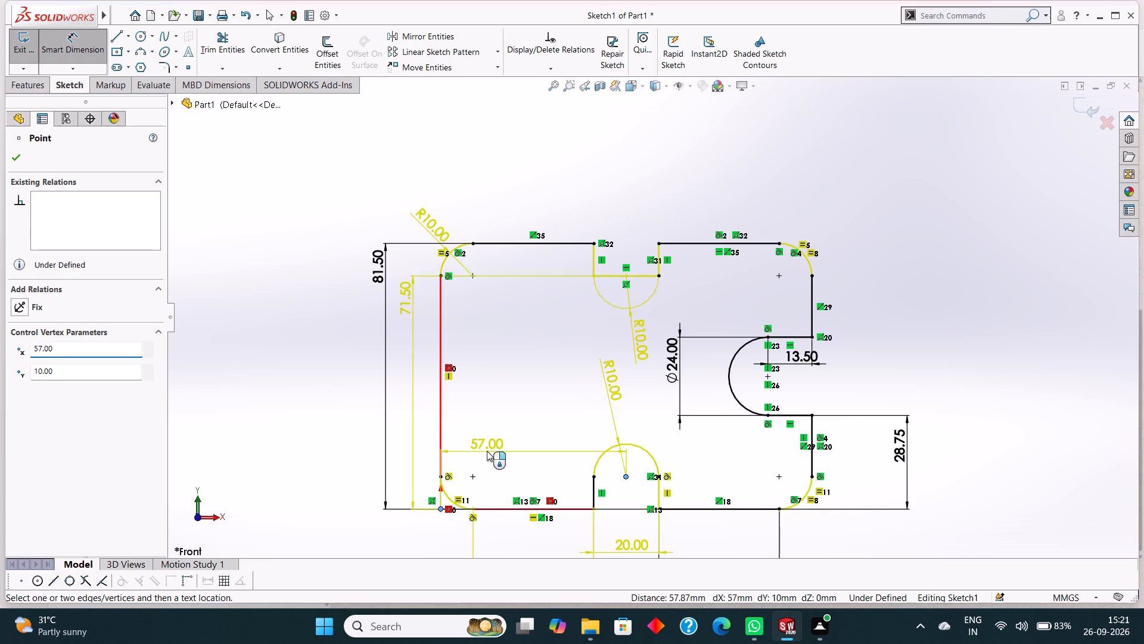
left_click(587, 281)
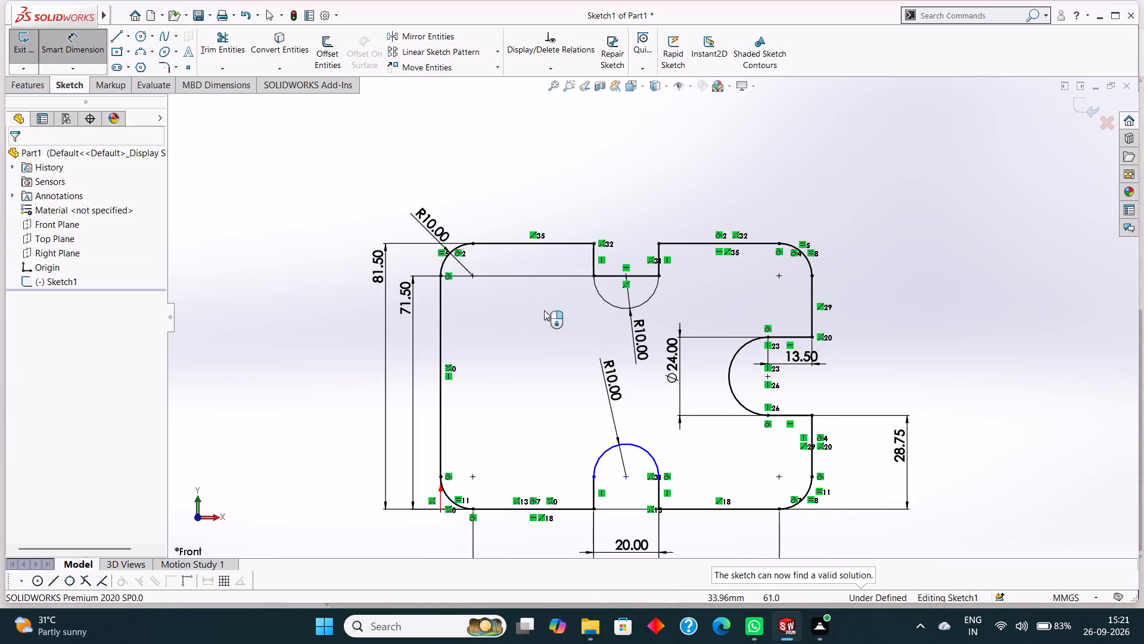
Dimension the vertical distance from the origin to the centre of the base notch's arc.
left_click(626, 475)
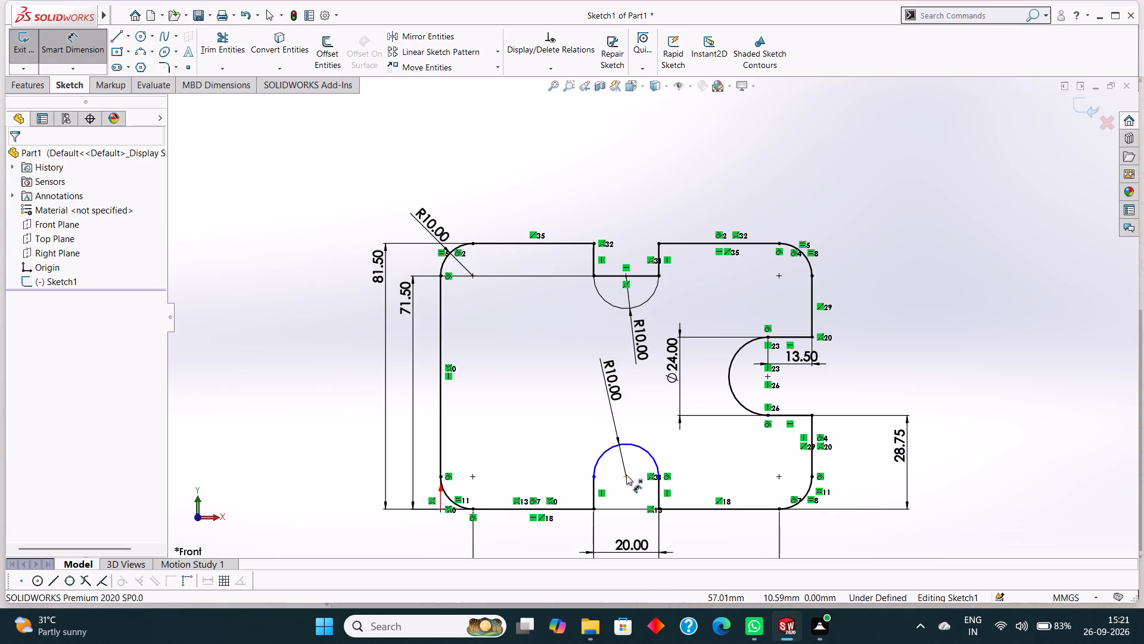
left_click(437, 510)
left_click(441, 509)
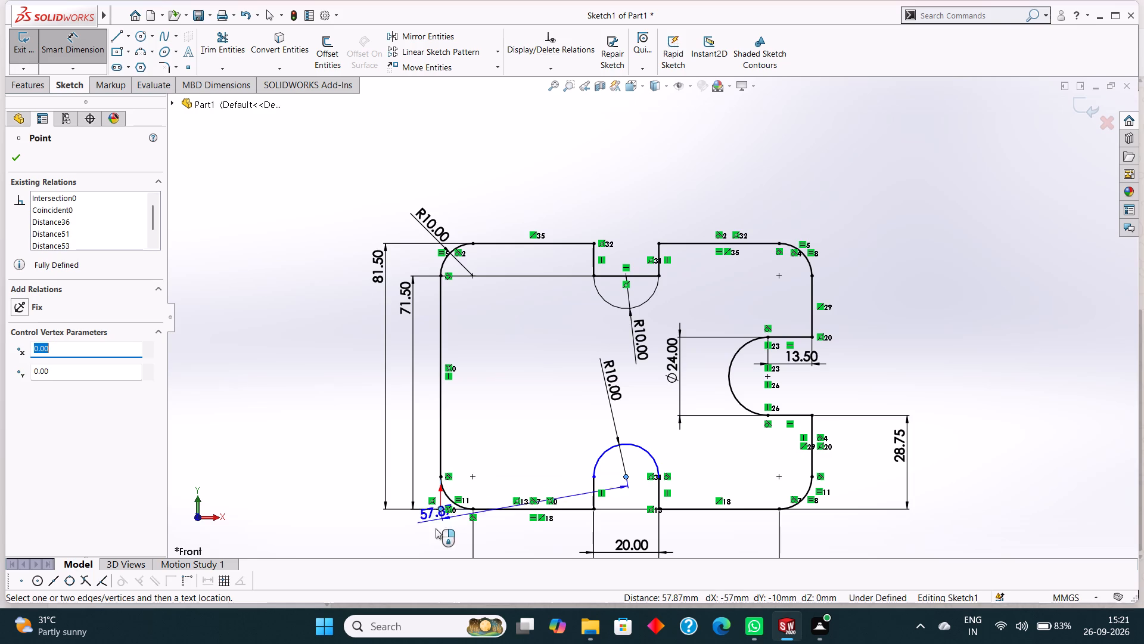
left_click(386, 478)
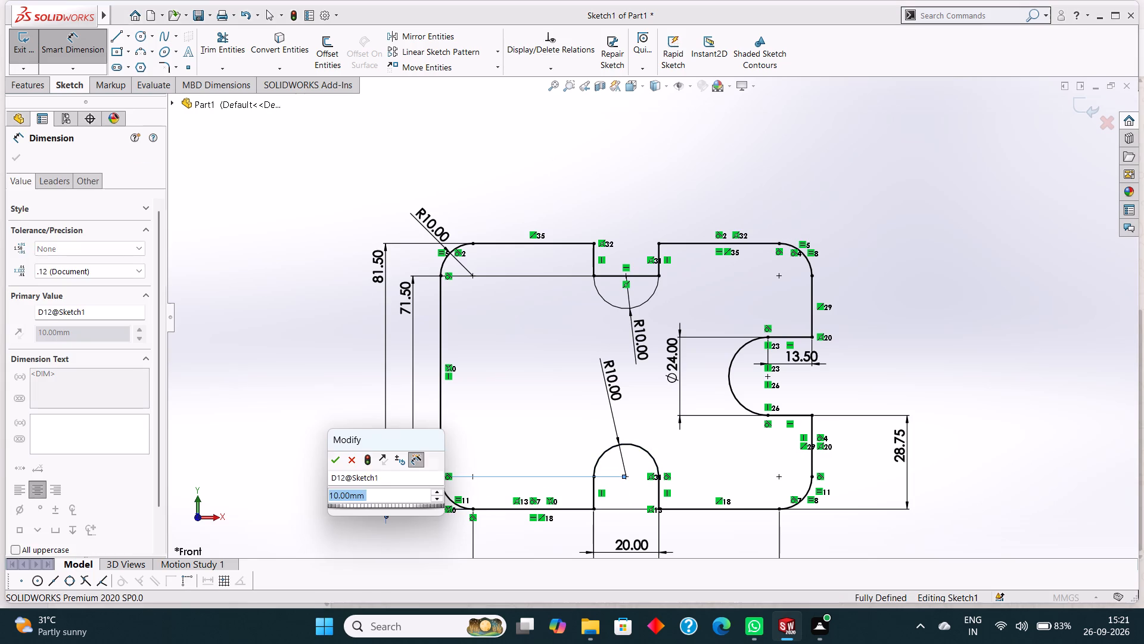
left_click(337, 456)
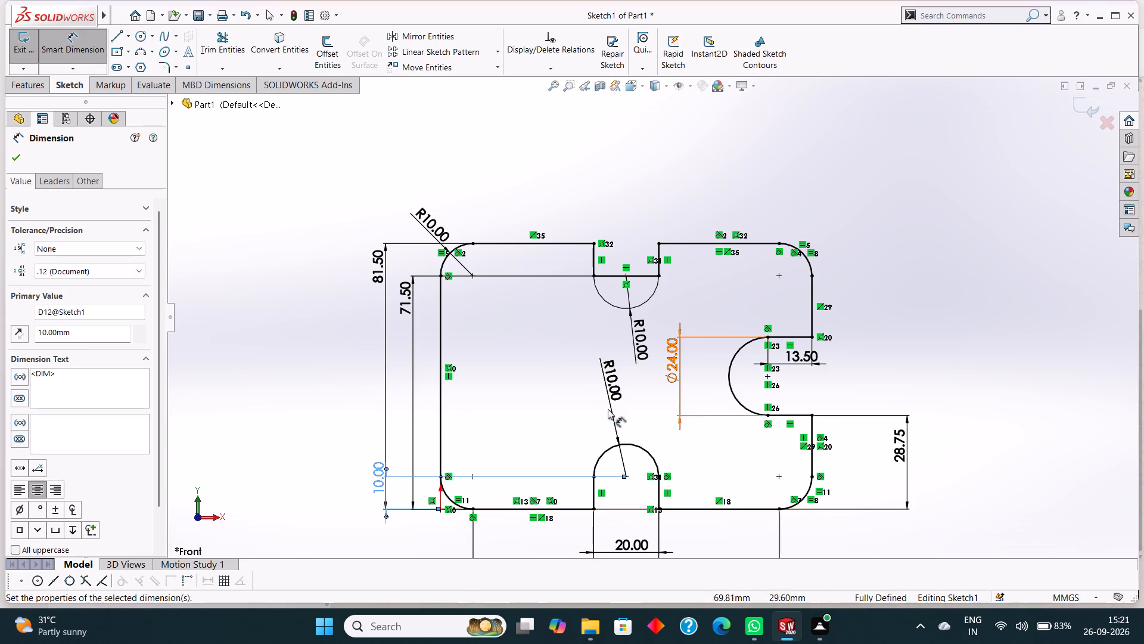
left_click(18, 151)
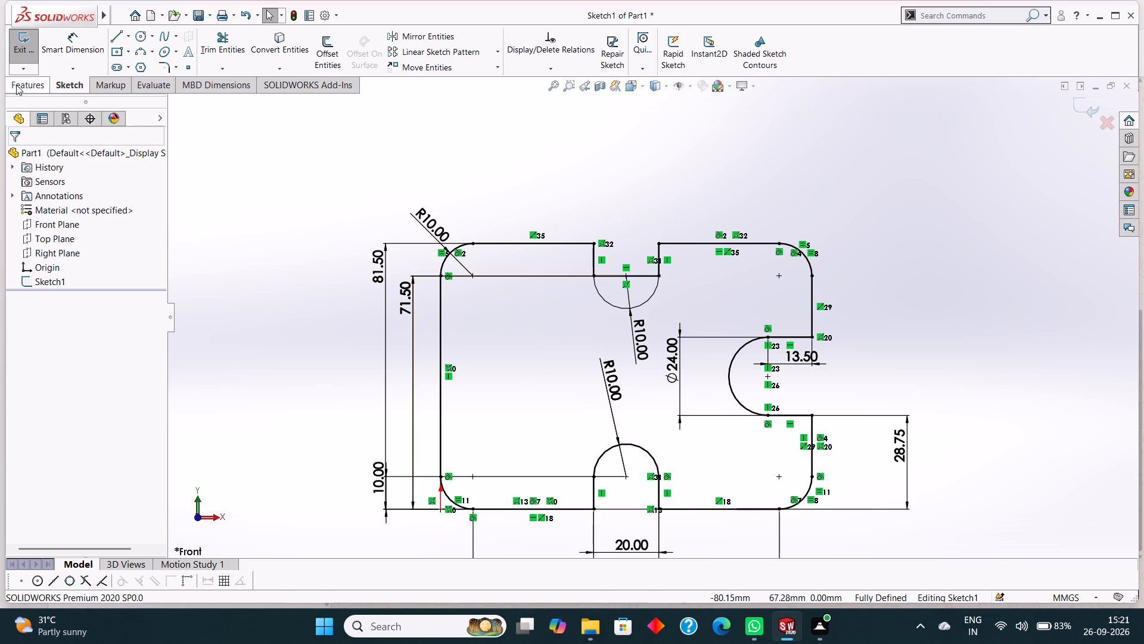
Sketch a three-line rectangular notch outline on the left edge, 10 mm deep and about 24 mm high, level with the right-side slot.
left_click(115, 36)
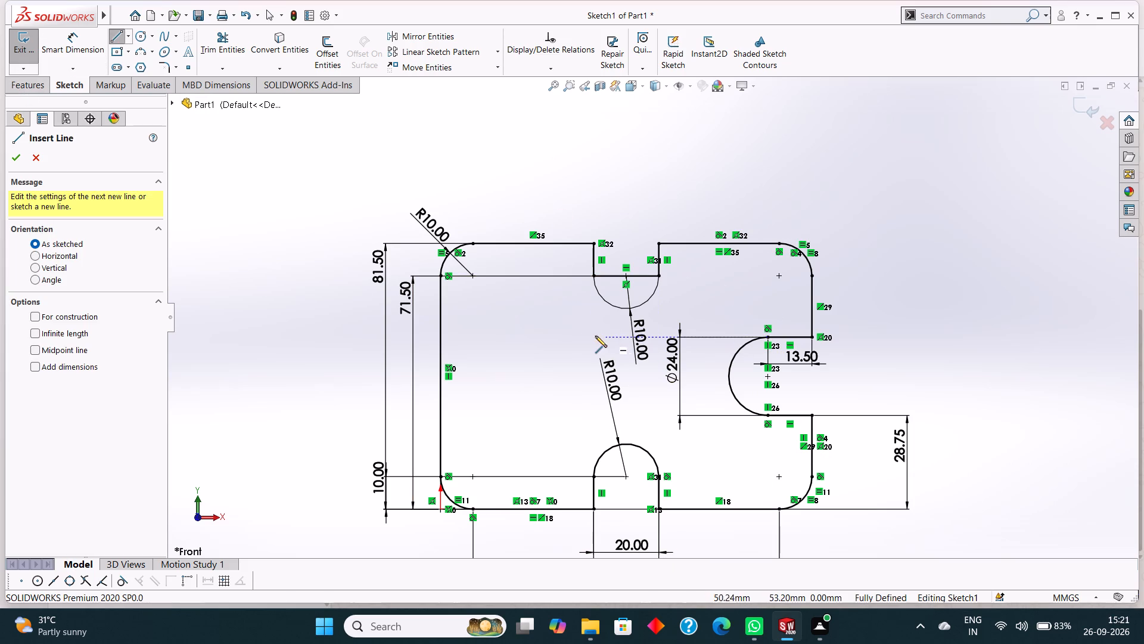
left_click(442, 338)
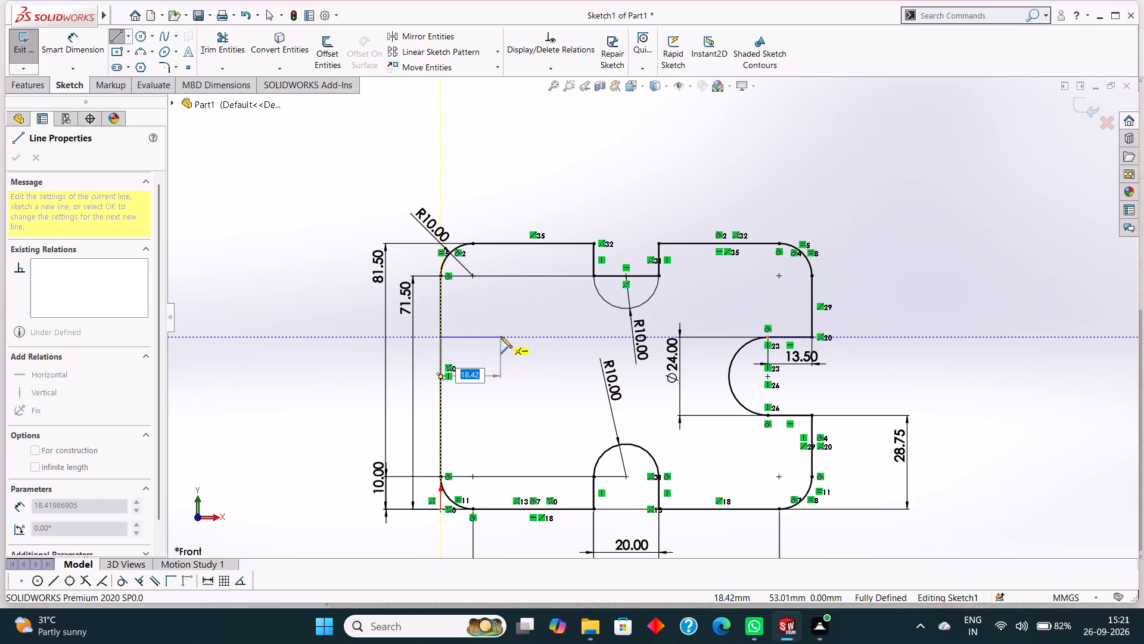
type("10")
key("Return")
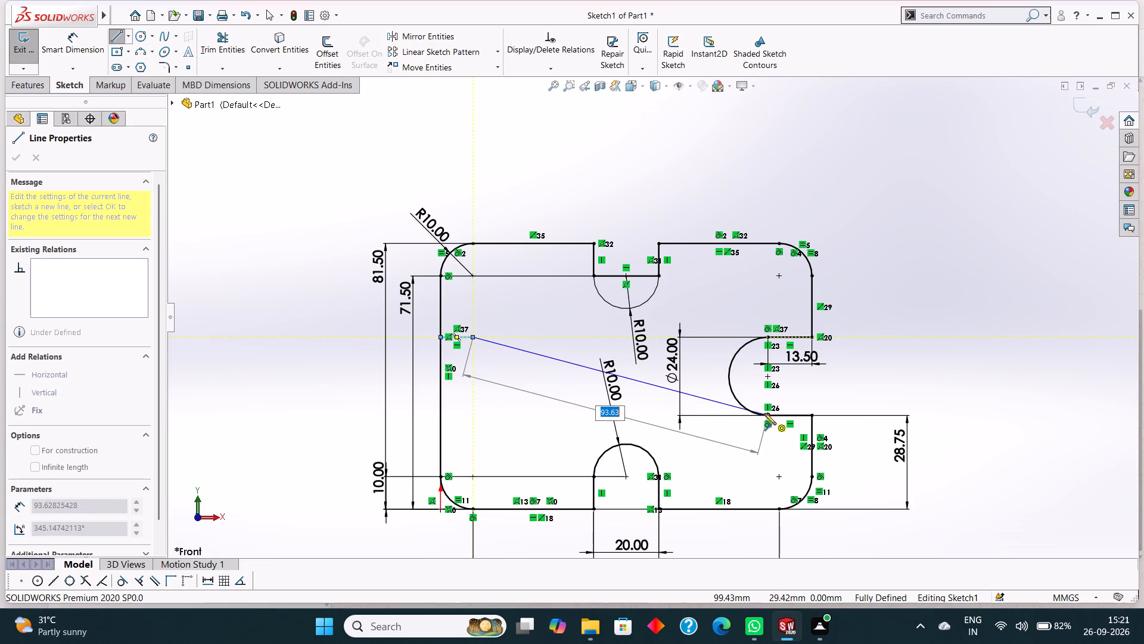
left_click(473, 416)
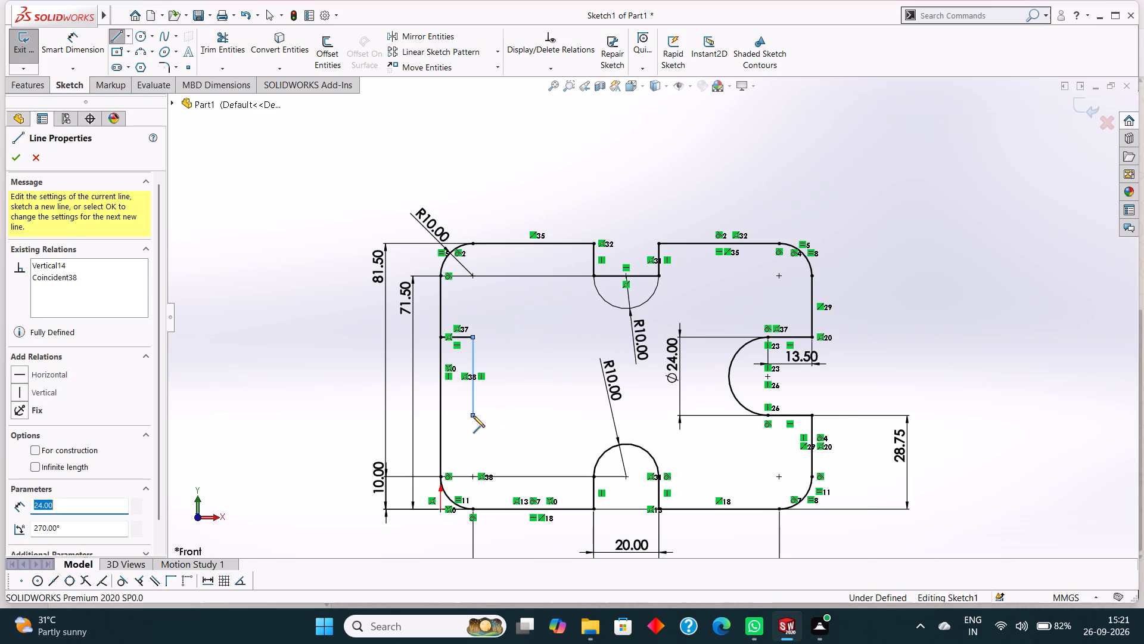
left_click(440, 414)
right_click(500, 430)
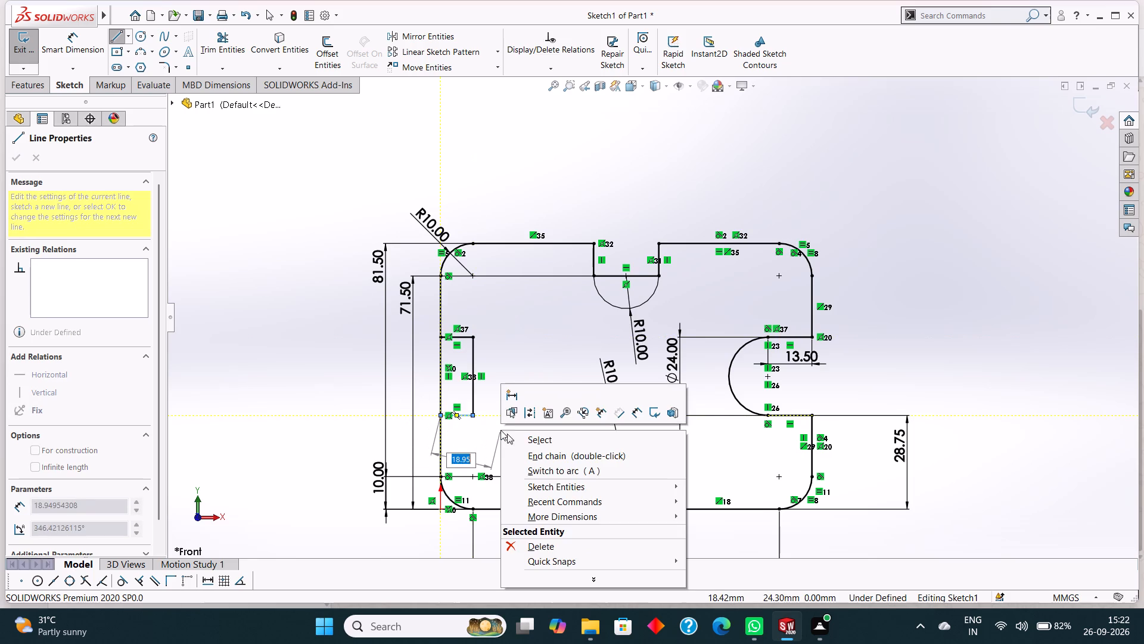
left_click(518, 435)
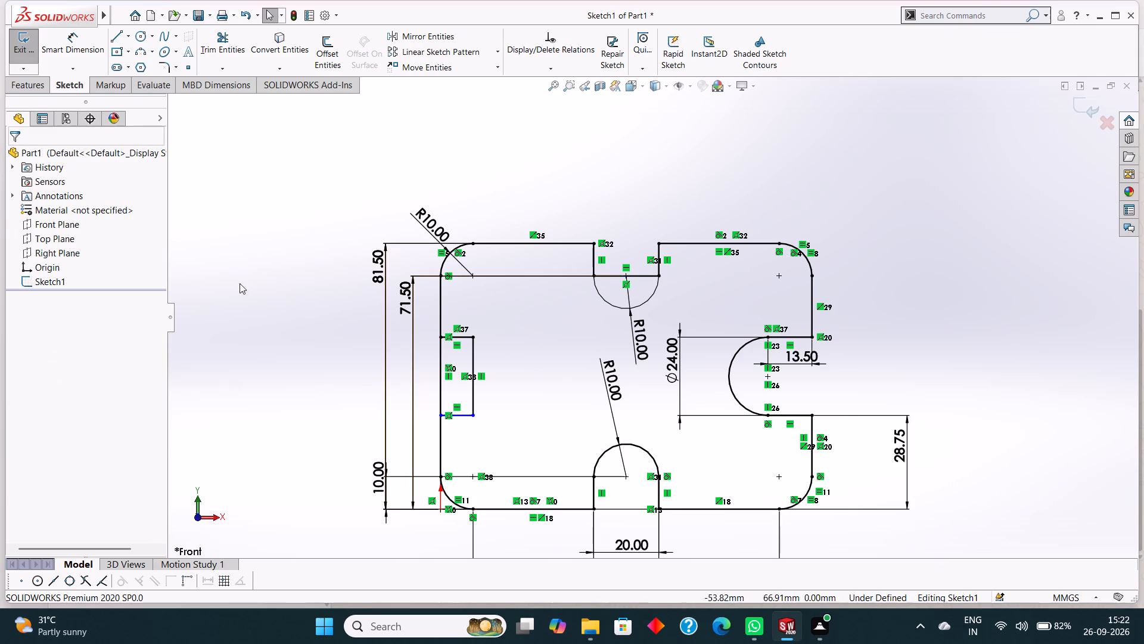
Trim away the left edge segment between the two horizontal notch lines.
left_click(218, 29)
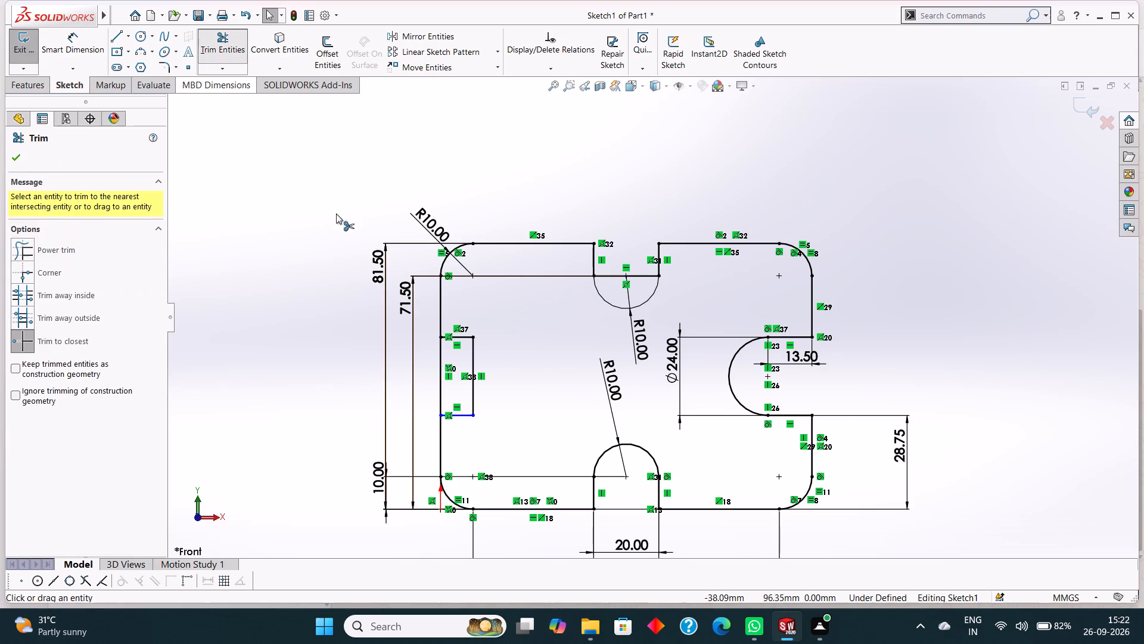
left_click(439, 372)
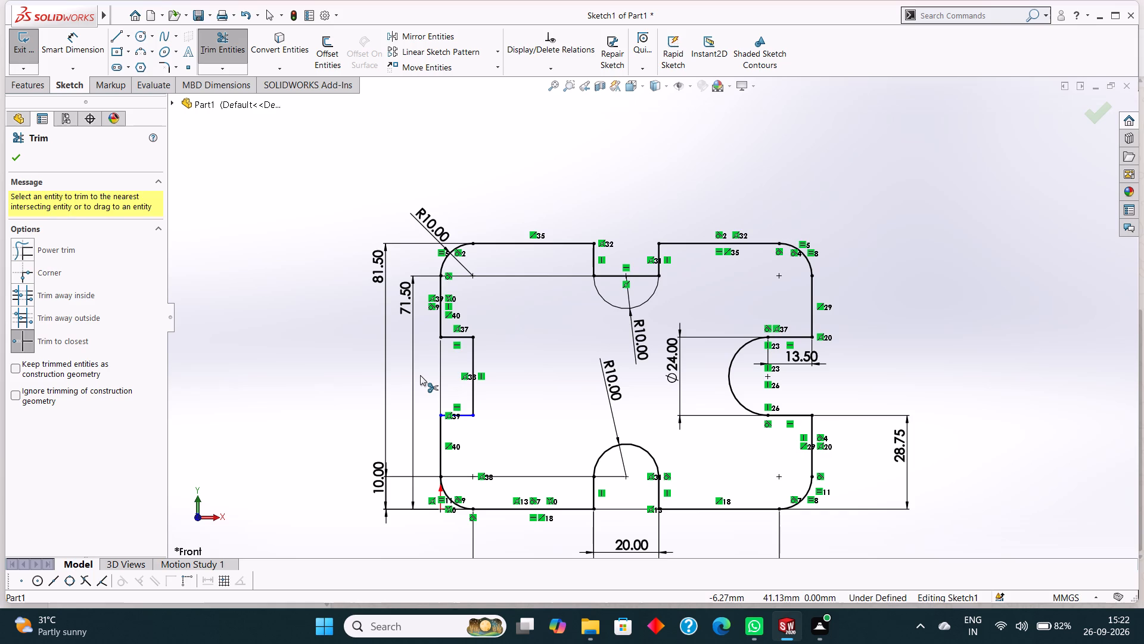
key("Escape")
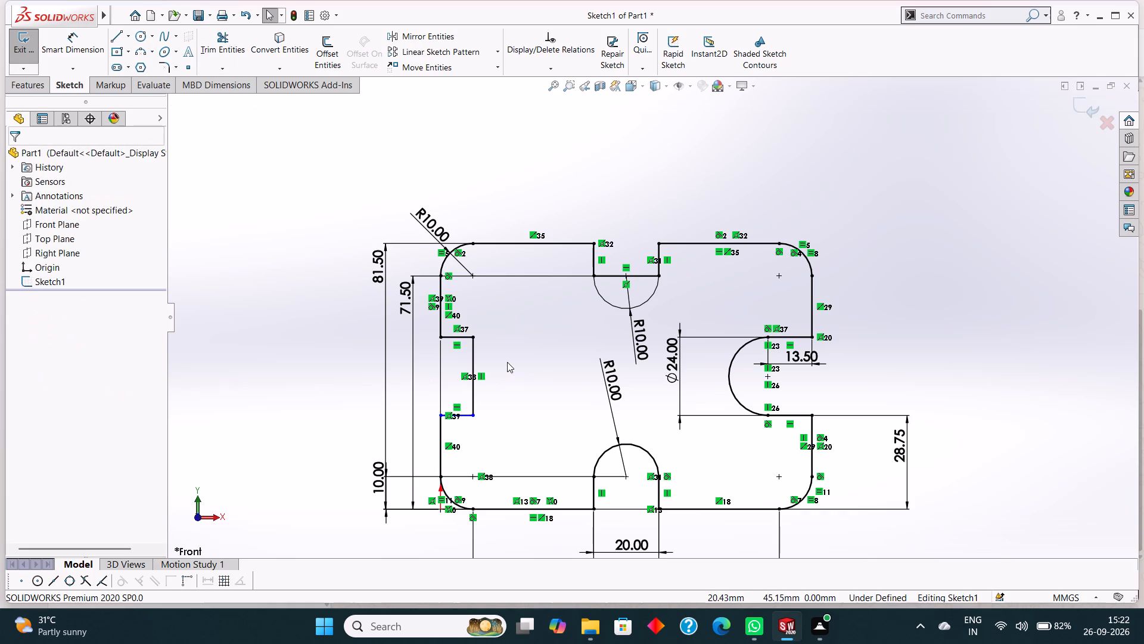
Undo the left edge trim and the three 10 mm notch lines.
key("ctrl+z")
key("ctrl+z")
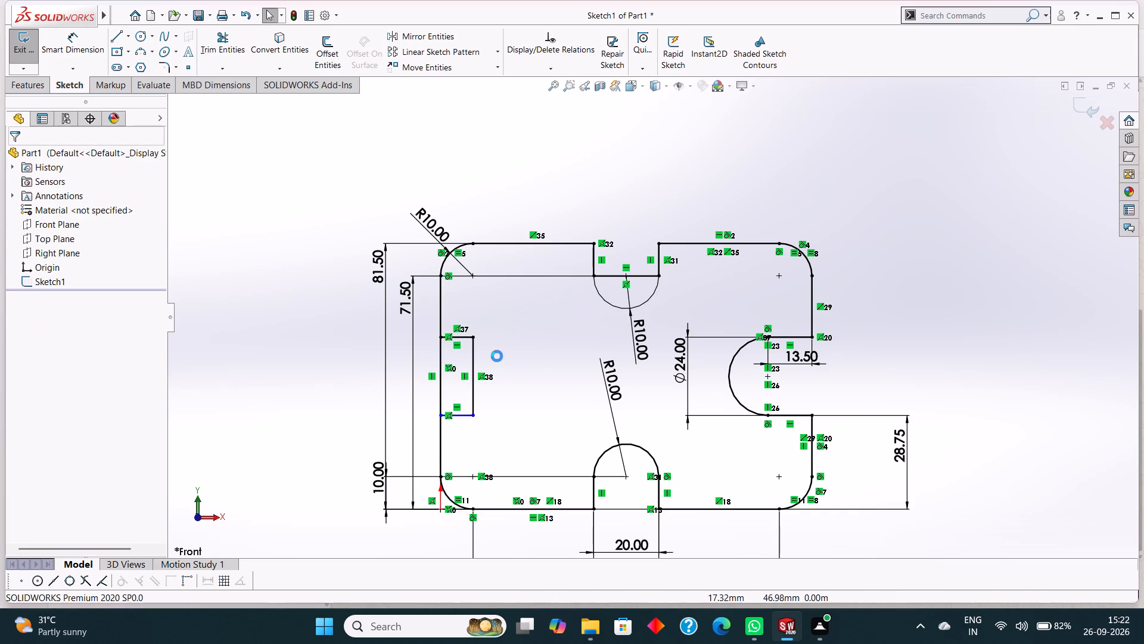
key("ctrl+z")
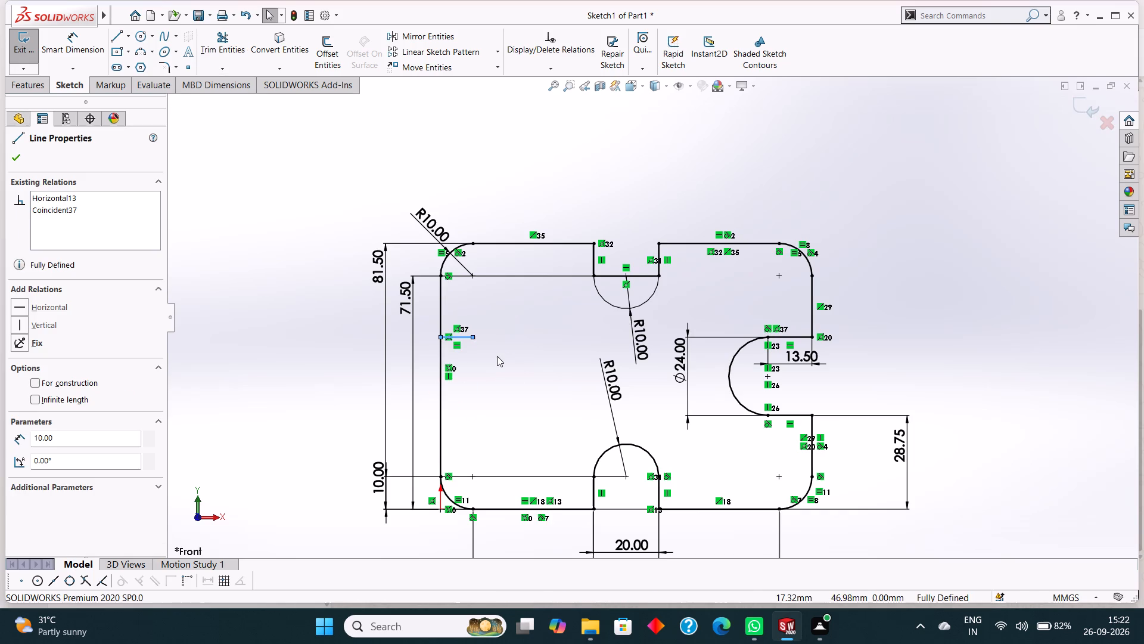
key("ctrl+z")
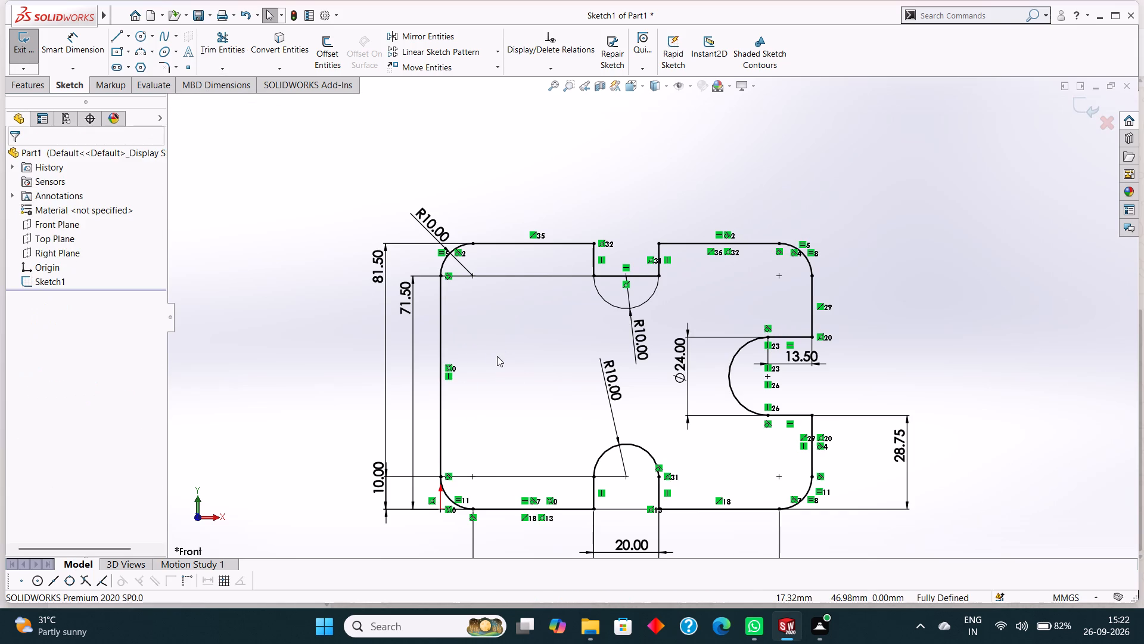
Draw a 13.5 mm horizontal line inward from the left edge, level with the upper line of the right-side slot.
left_click(114, 33)
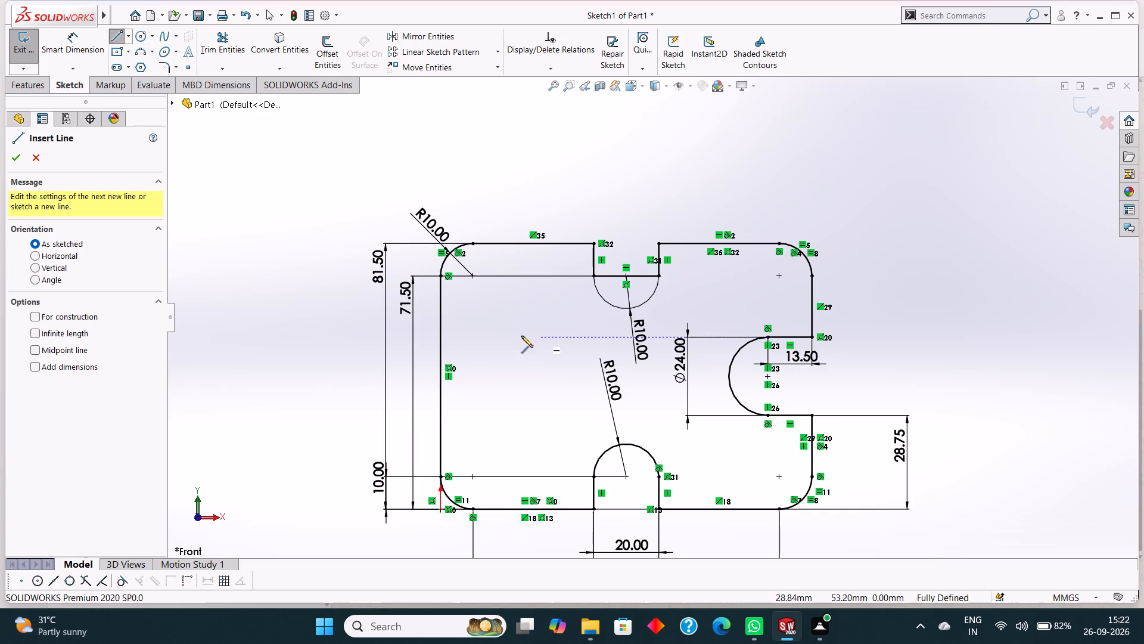
left_click(442, 336)
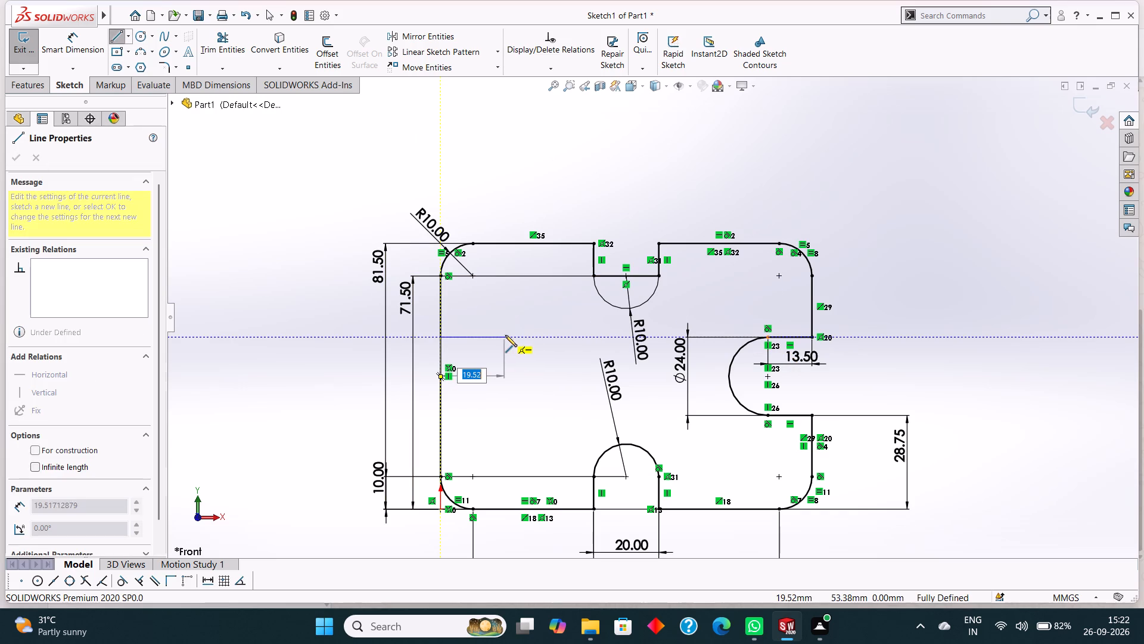
type("13.5")
key("Return")
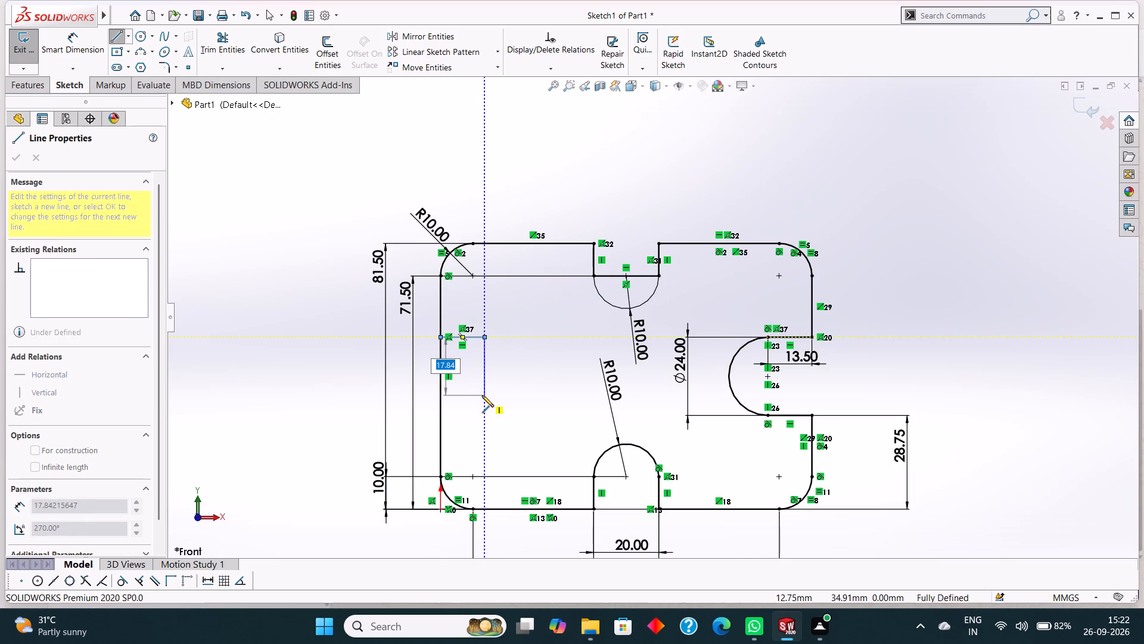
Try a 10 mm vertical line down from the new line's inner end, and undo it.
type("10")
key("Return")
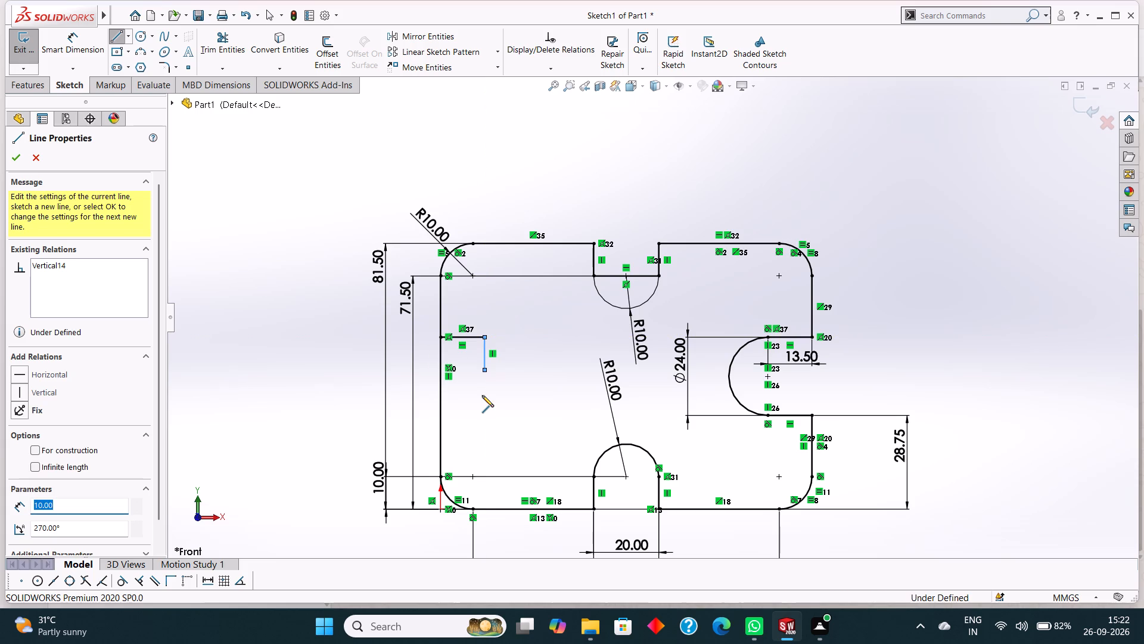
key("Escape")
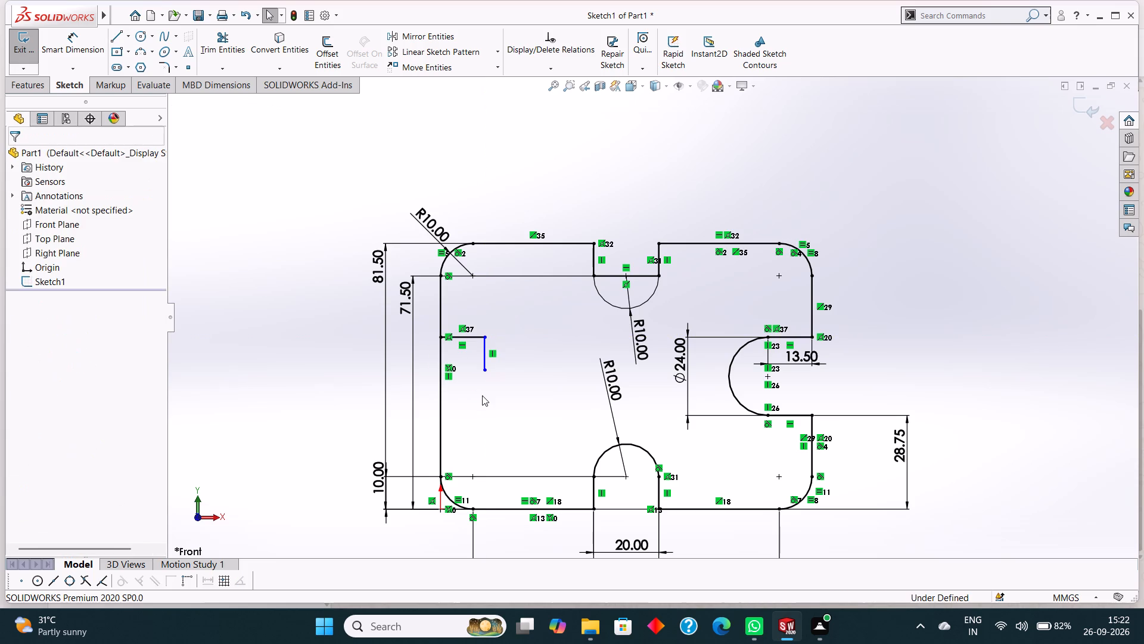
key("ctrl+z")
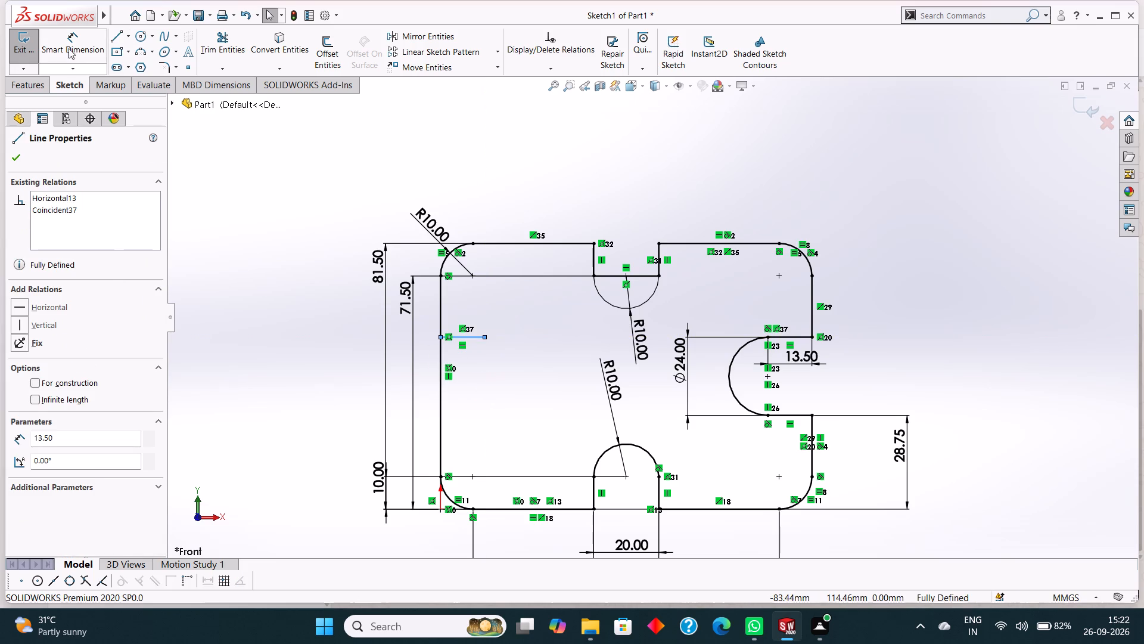
Draw a 24 mm vertical line down from the horizontal line's inner end and a 13.50 mm horizontal line back to the left edge.
left_click(111, 33)
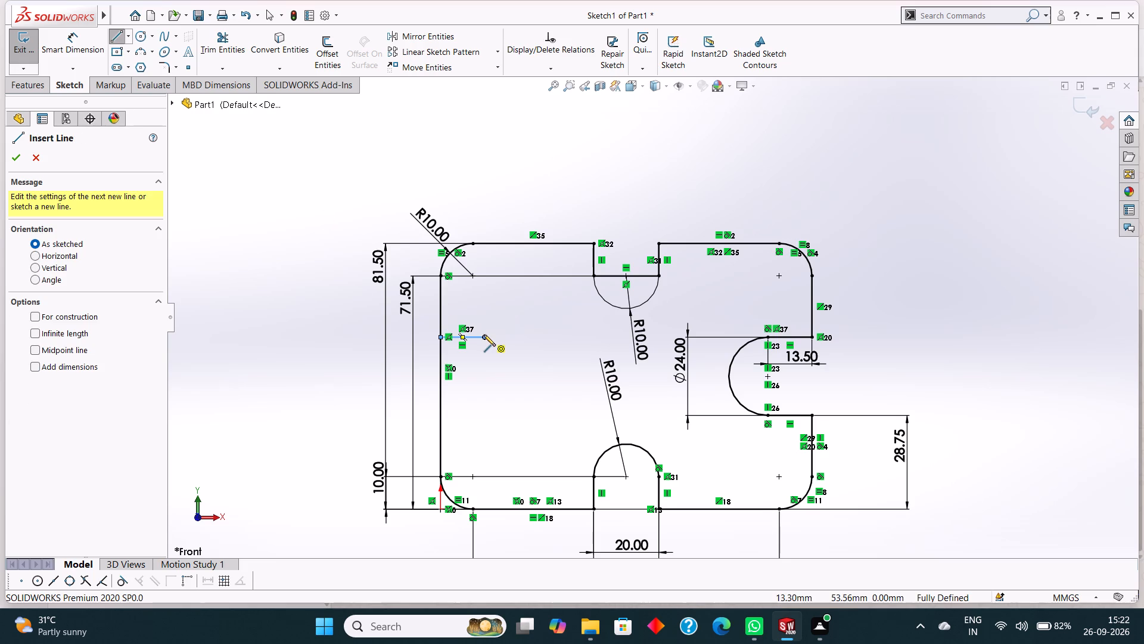
left_click(484, 335)
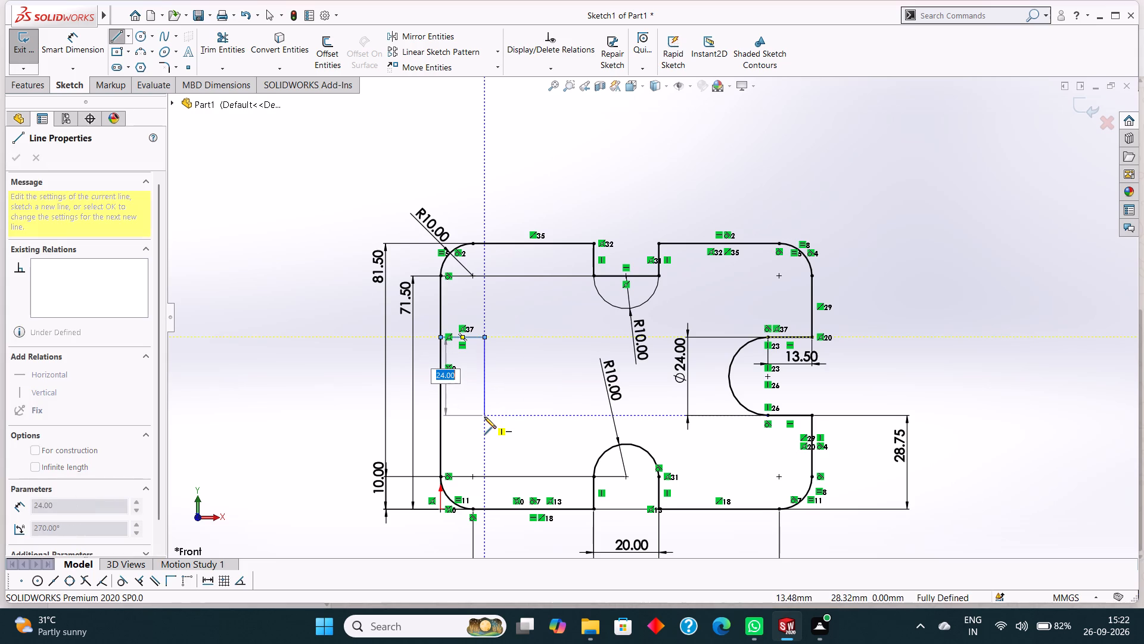
type("24")
key("Return")
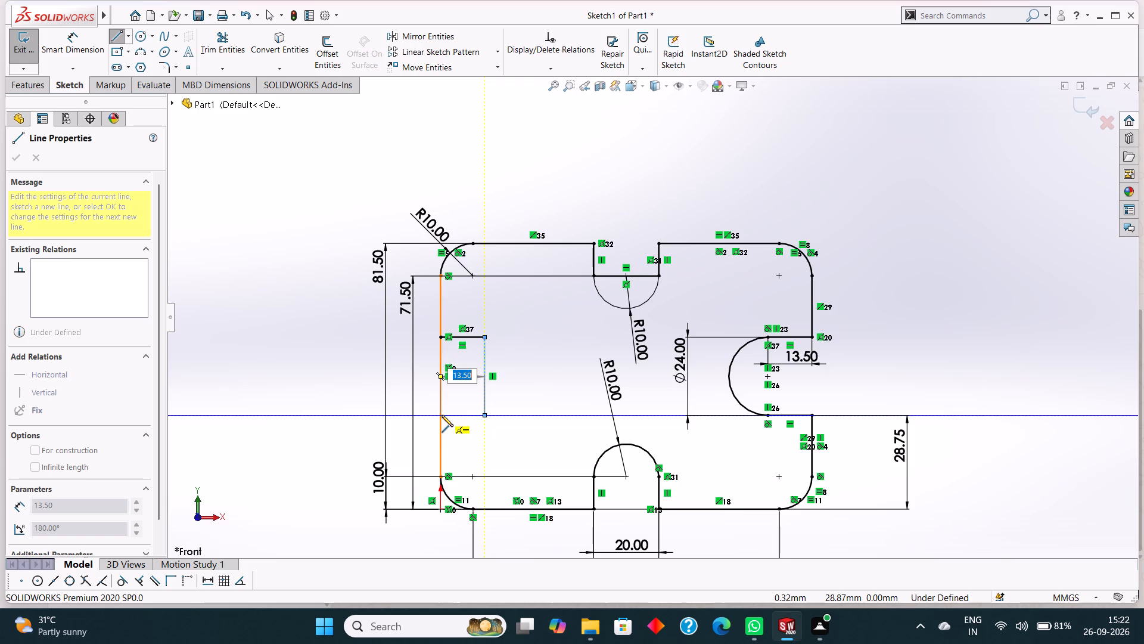
type("13.50")
key("Return")
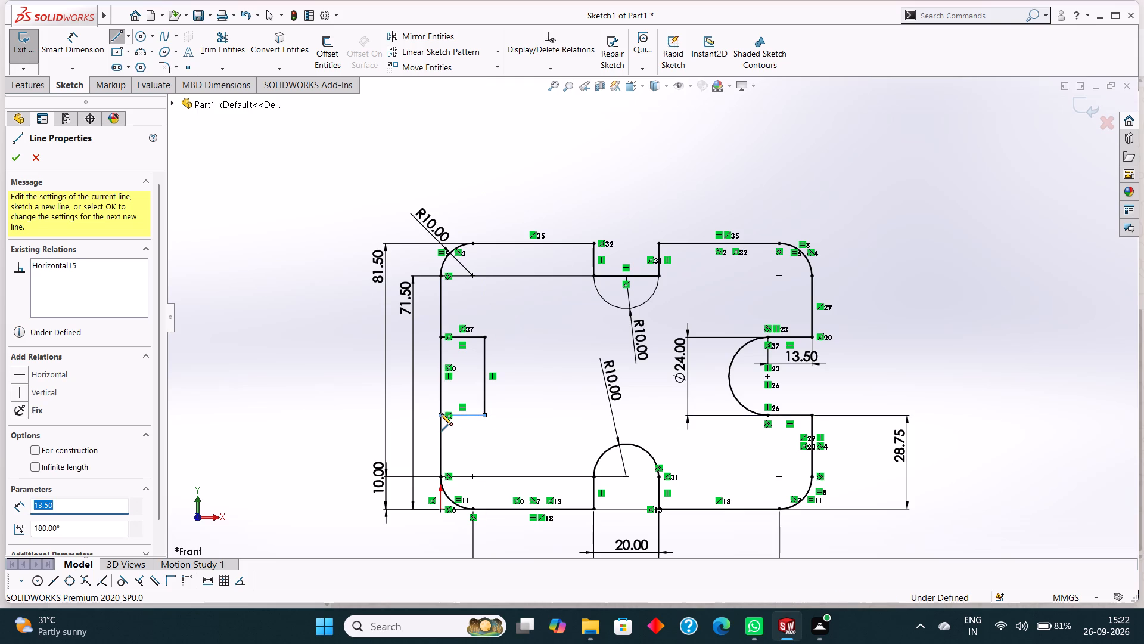
right_click(429, 408)
left_click(445, 412)
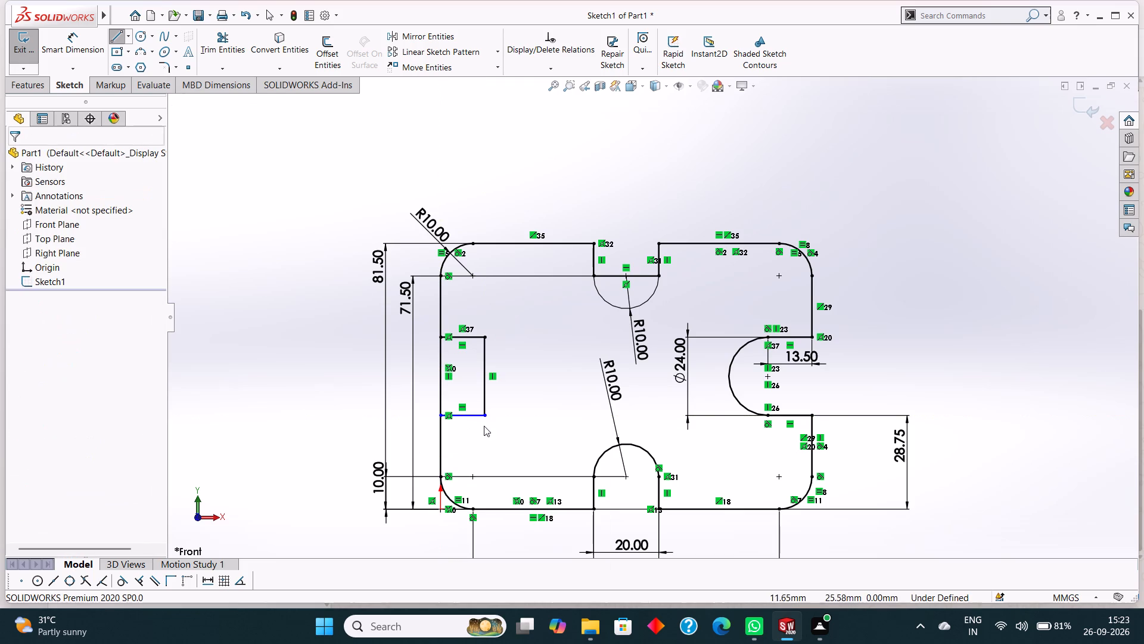
Trim away the left edge segment between the two 13.5 mm horizontal lines.
left_click(226, 31)
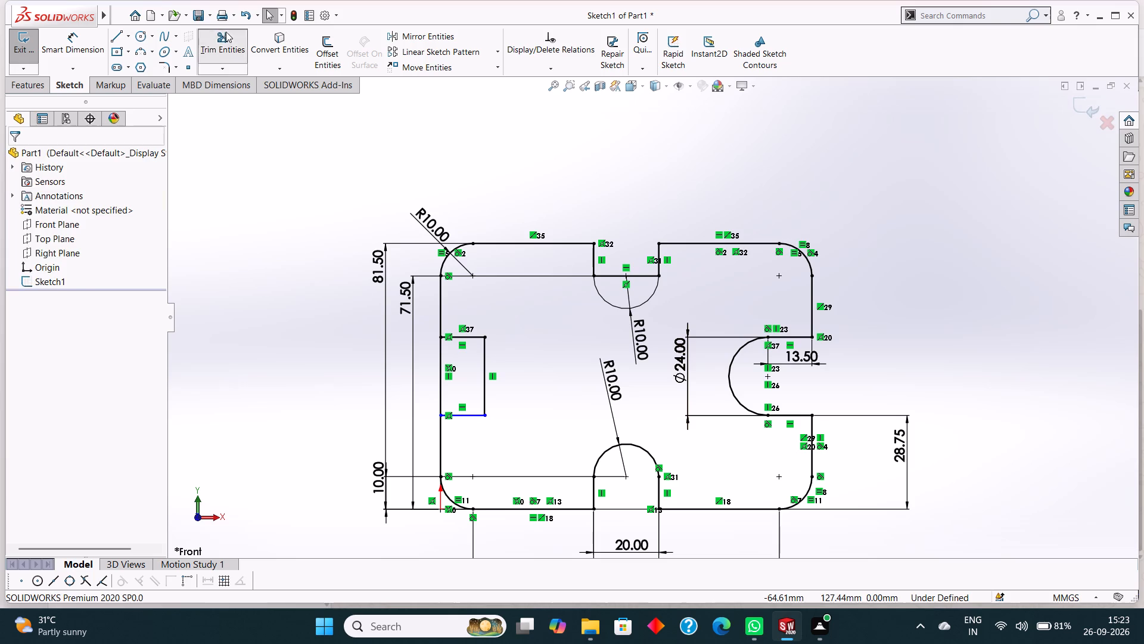
left_click(437, 360)
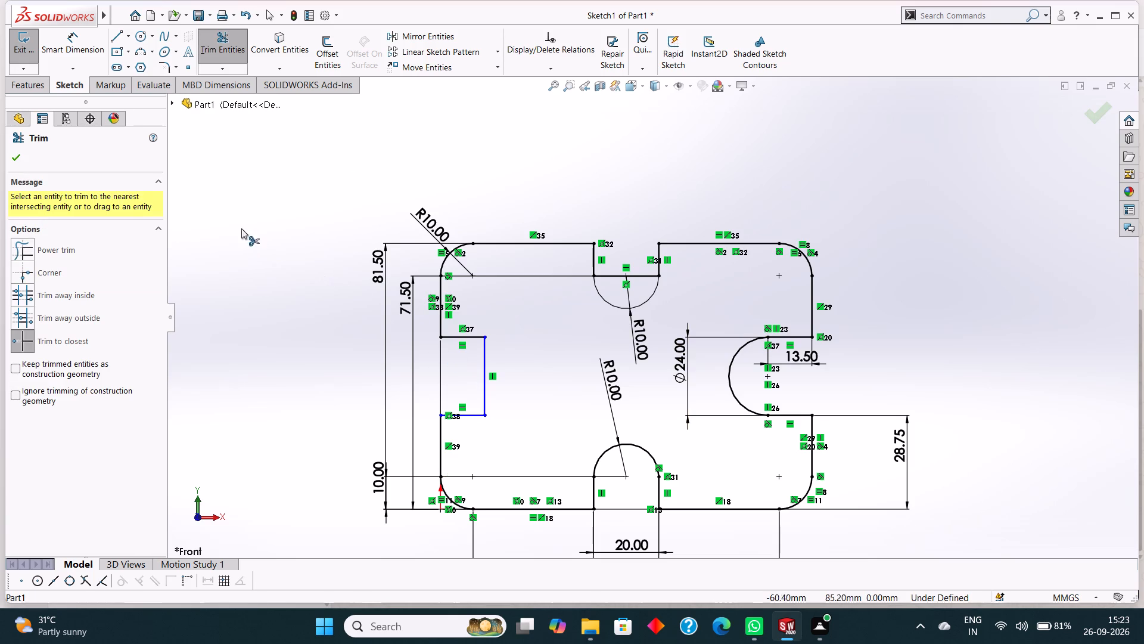
key("Escape")
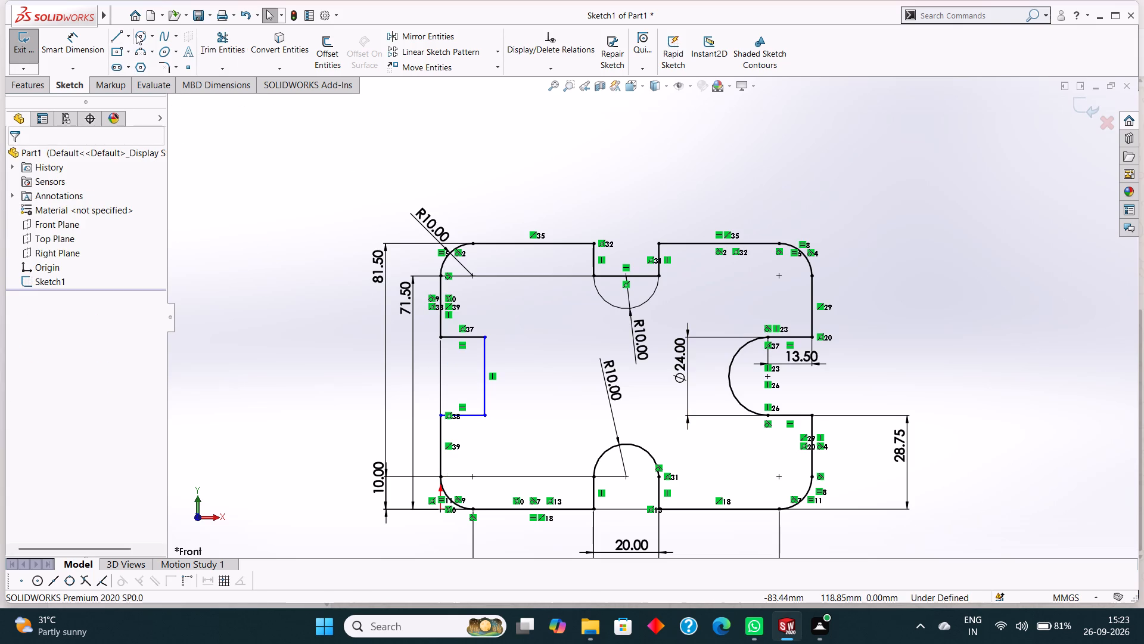
Draw a circle of radius 12 mm centred on the midpoint of the 24 mm vertical line.
left_click(136, 34)
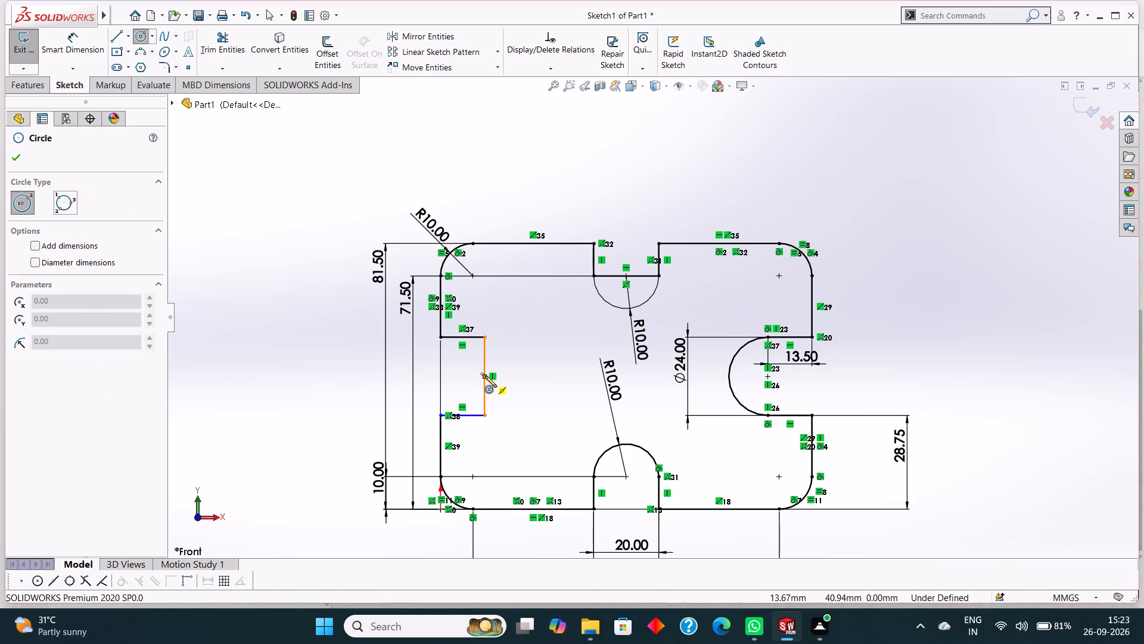
left_click(485, 376)
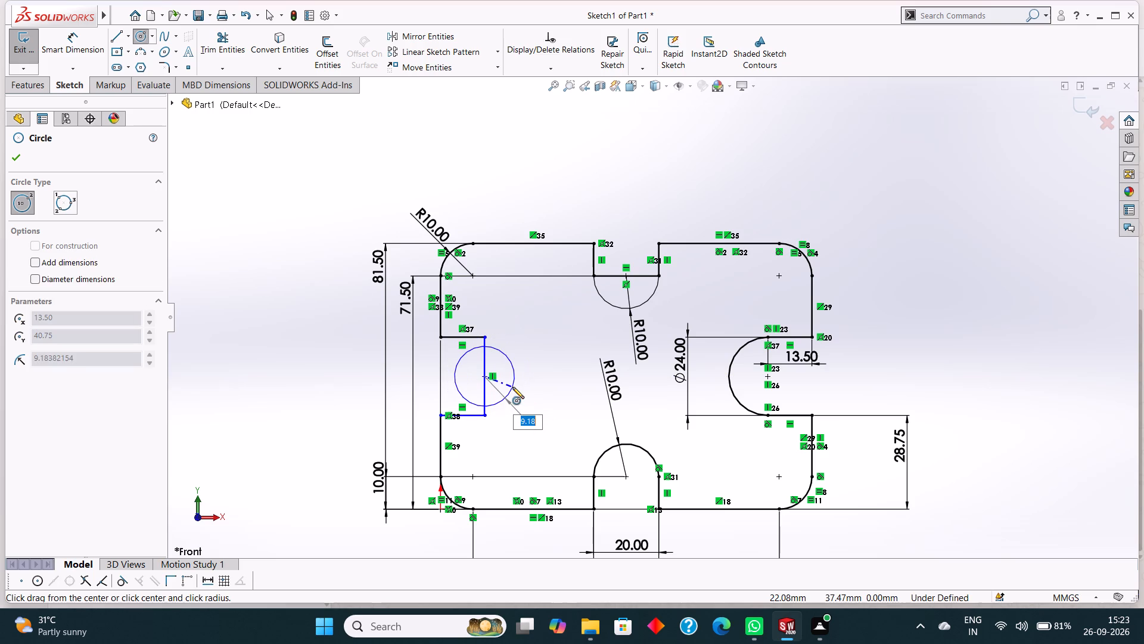
type("12")
key("Return")
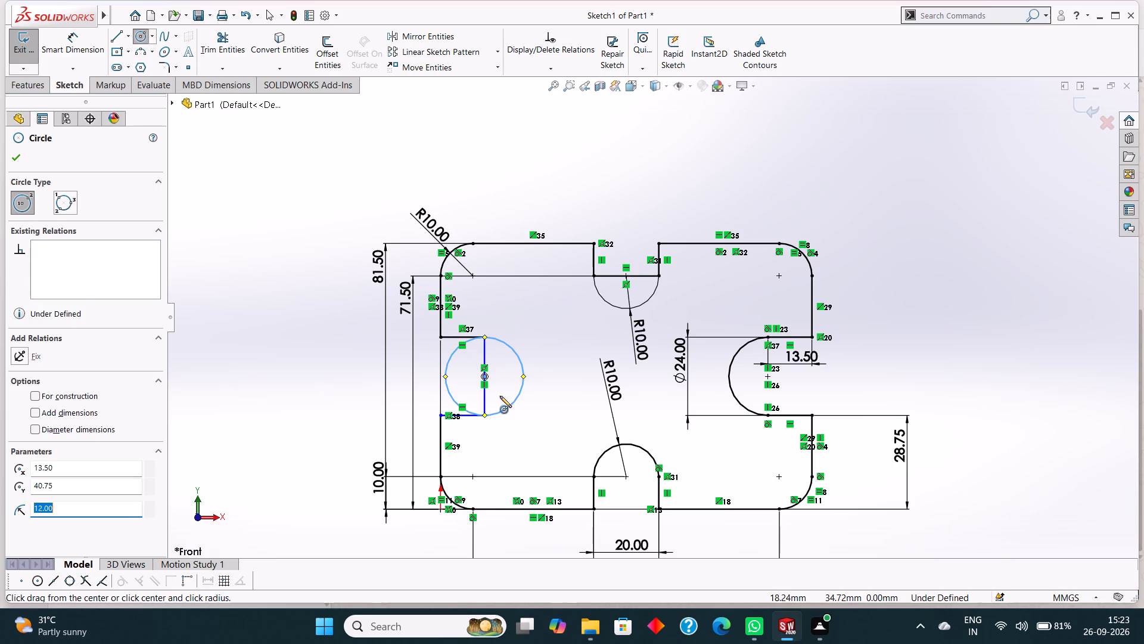
left_click(17, 154)
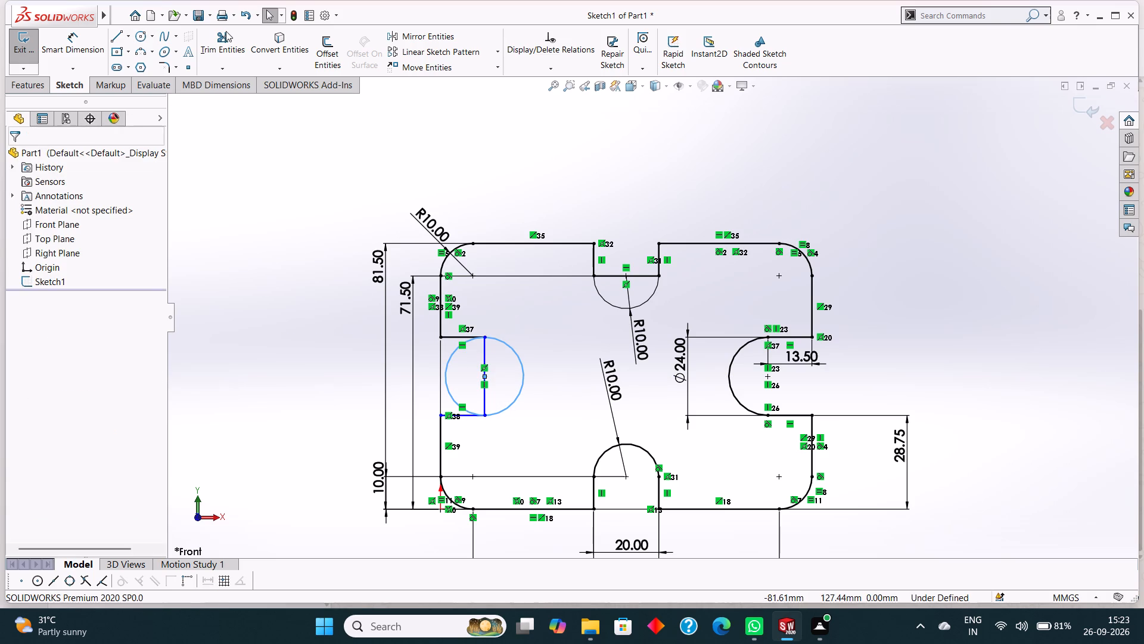
Trim the circle's left half and the 24 mm vertical line, accepting deletion of the midpoint relation, to leave a round-ended slot.
left_click(220, 30)
left_click(447, 363)
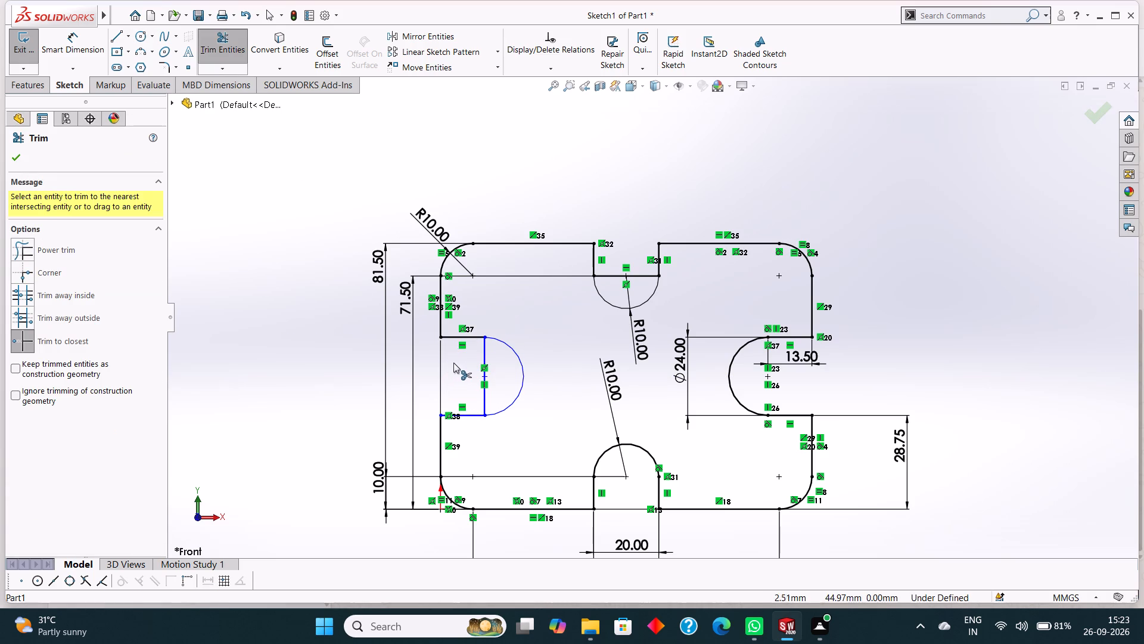
left_click(484, 349)
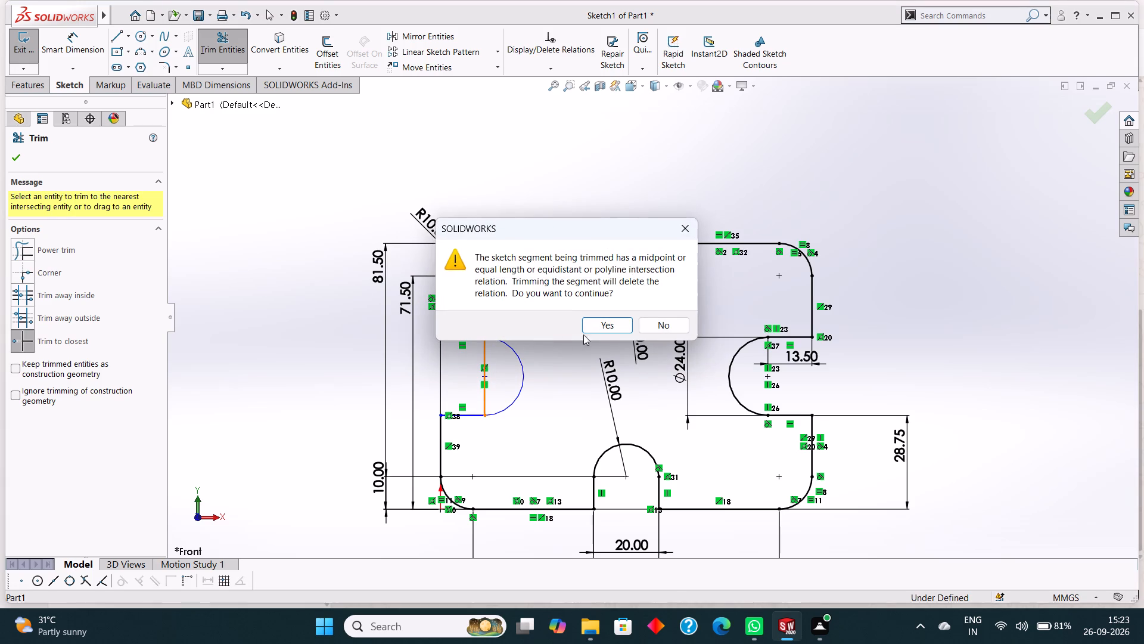
left_click(607, 323)
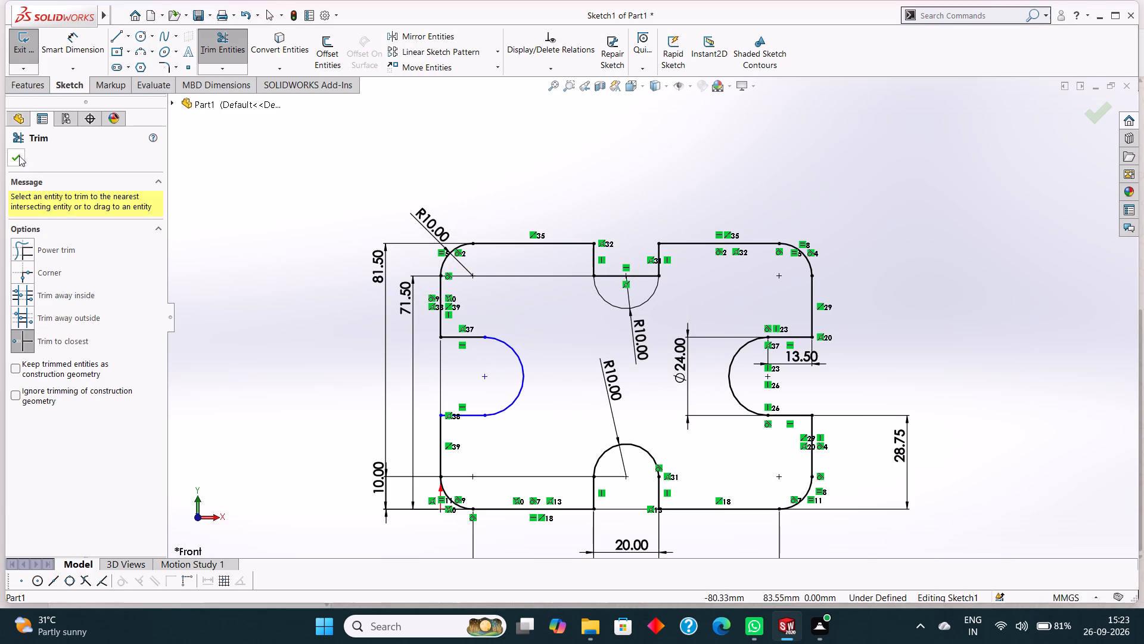
left_click(18, 156)
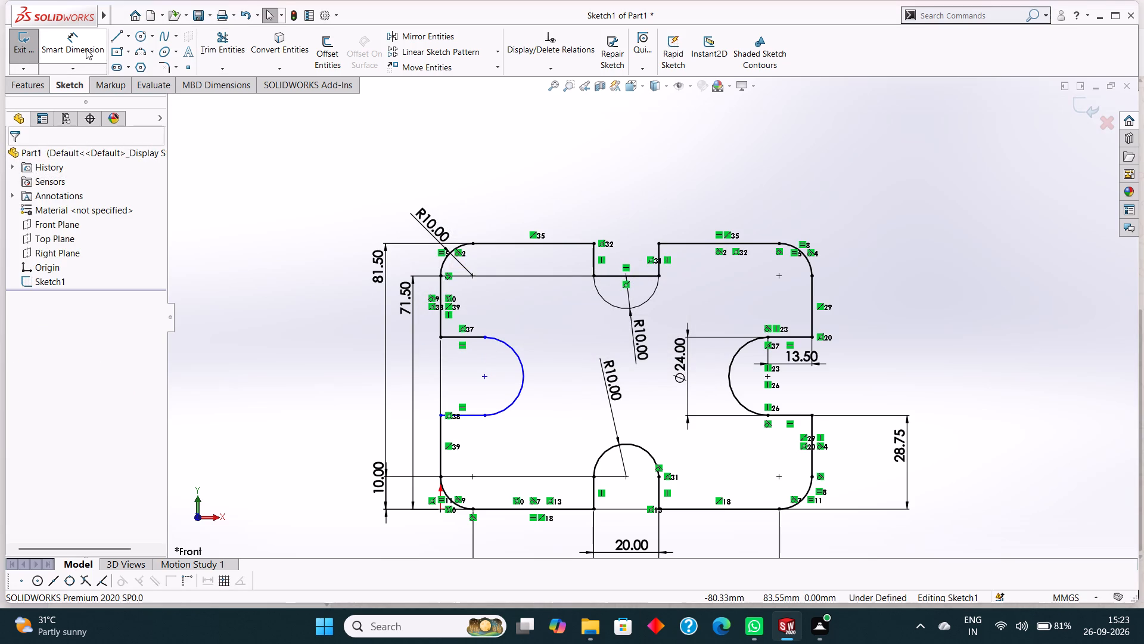
Add a radius dimension to the left slot's arc.
left_click(85, 48)
left_click(512, 350)
left_click(545, 339)
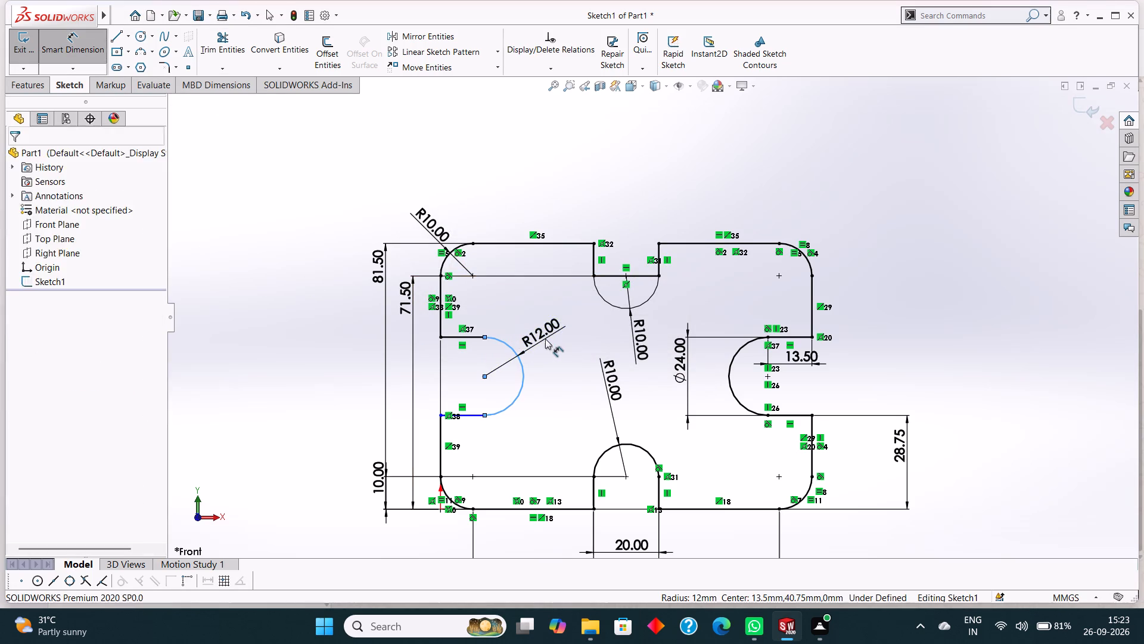
left_click(491, 321)
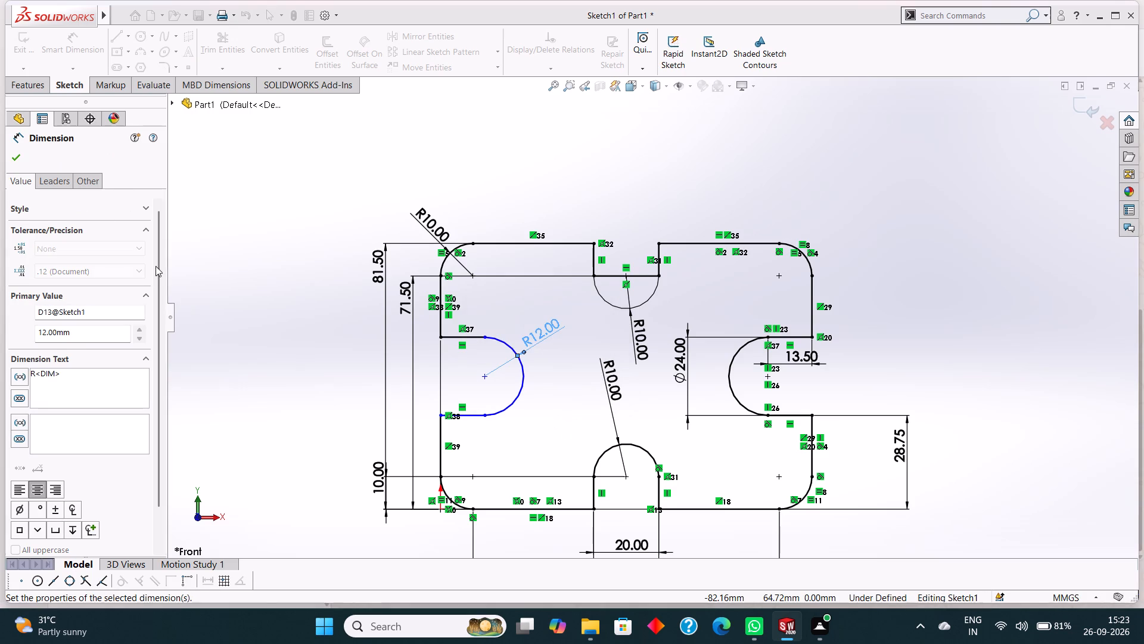
left_click(11, 158)
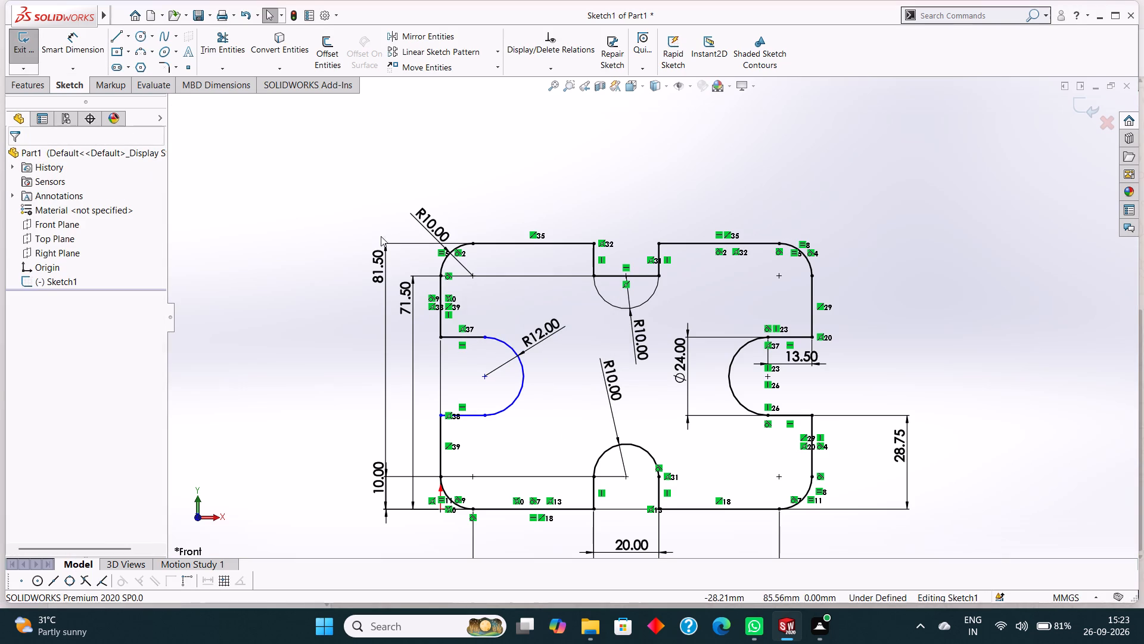
Dimension the left slot's arc centre vertically and horizontally from the origin.
left_click(79, 38)
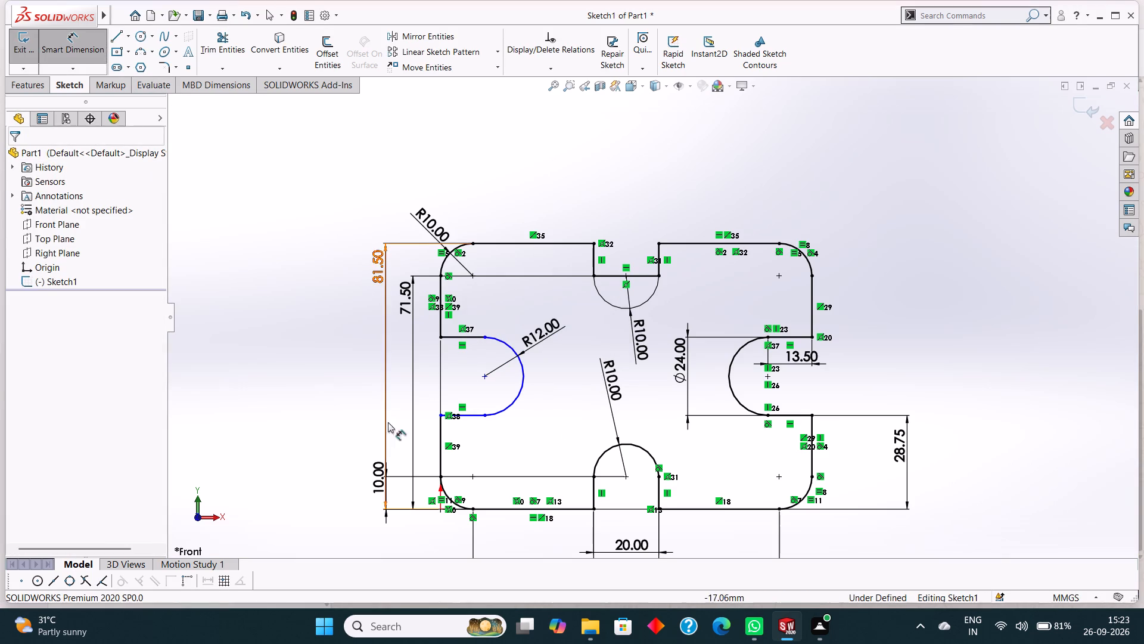
left_click(439, 512)
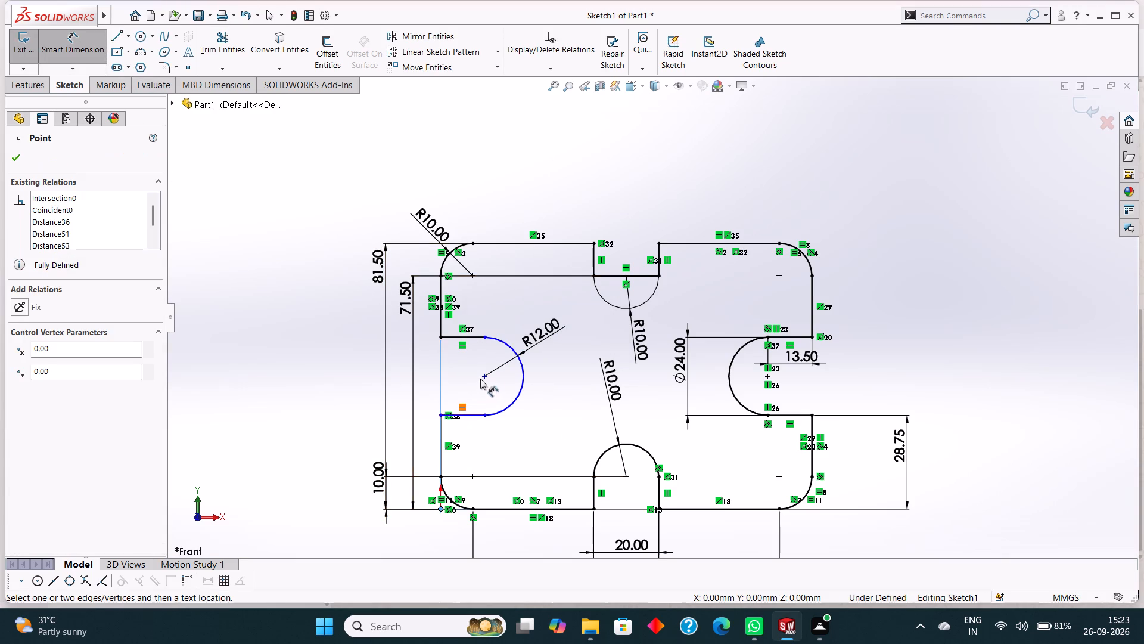
left_click(487, 375)
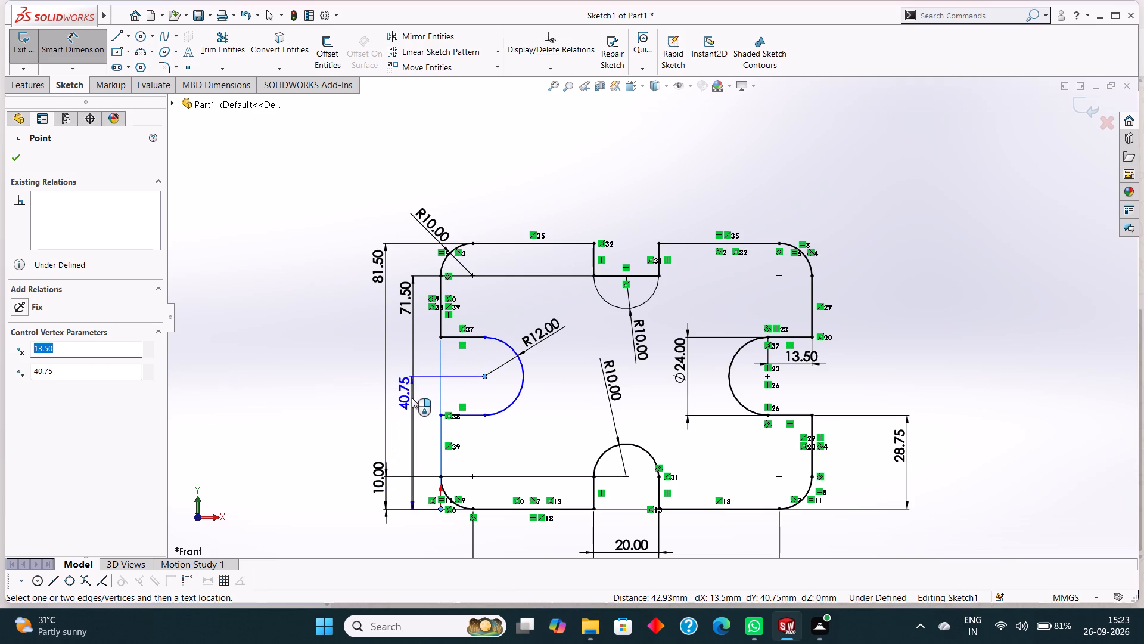
left_click(424, 402)
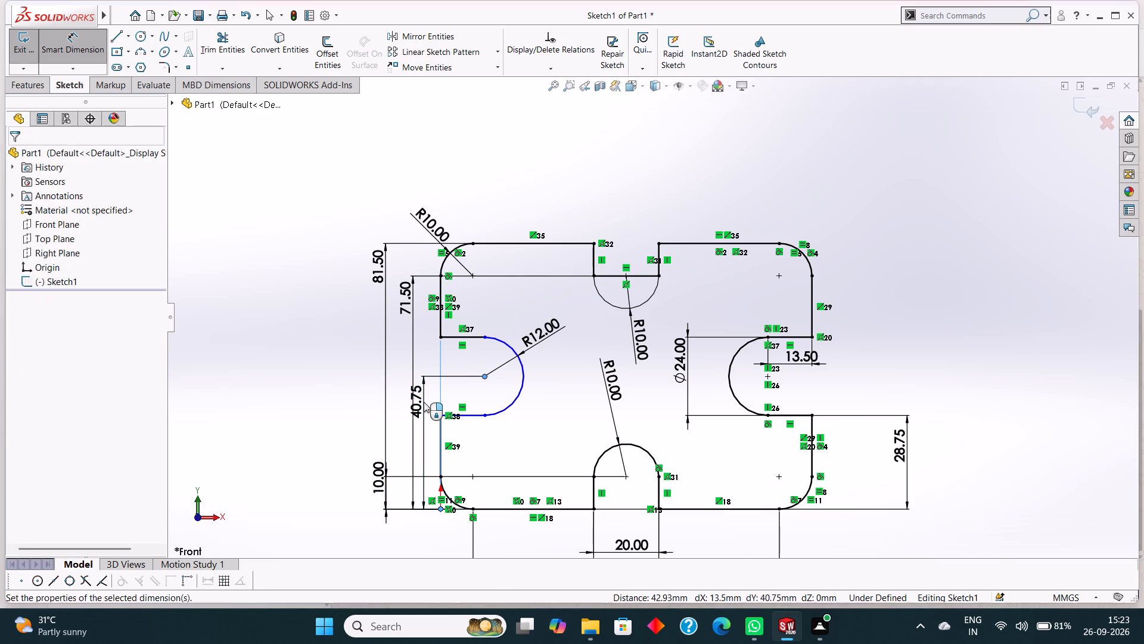
left_click(372, 382)
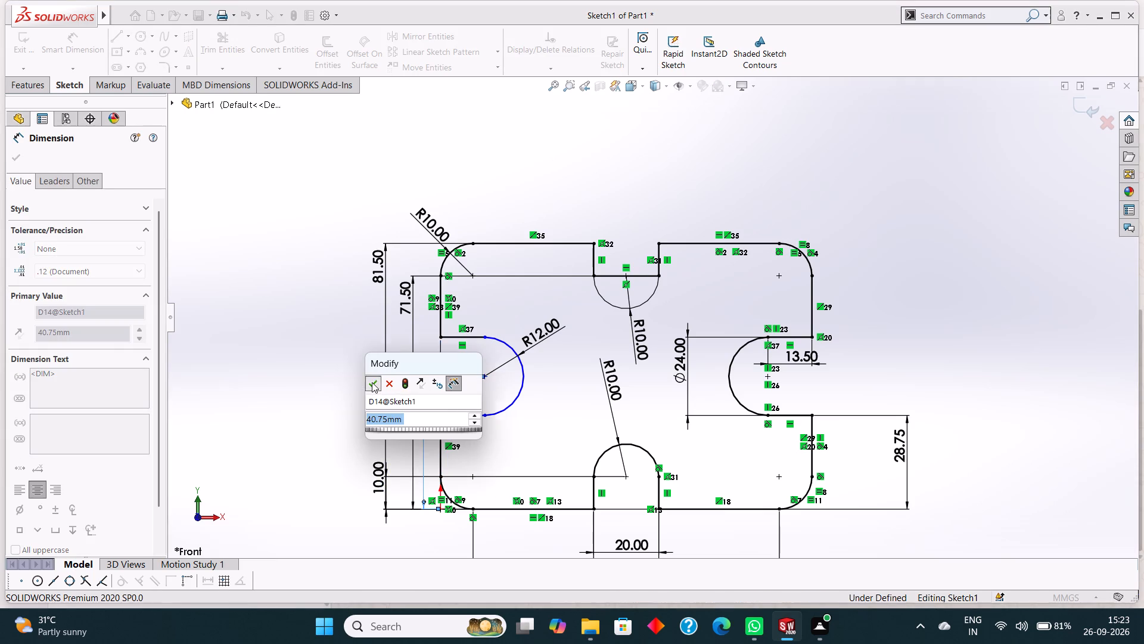
left_click(18, 153)
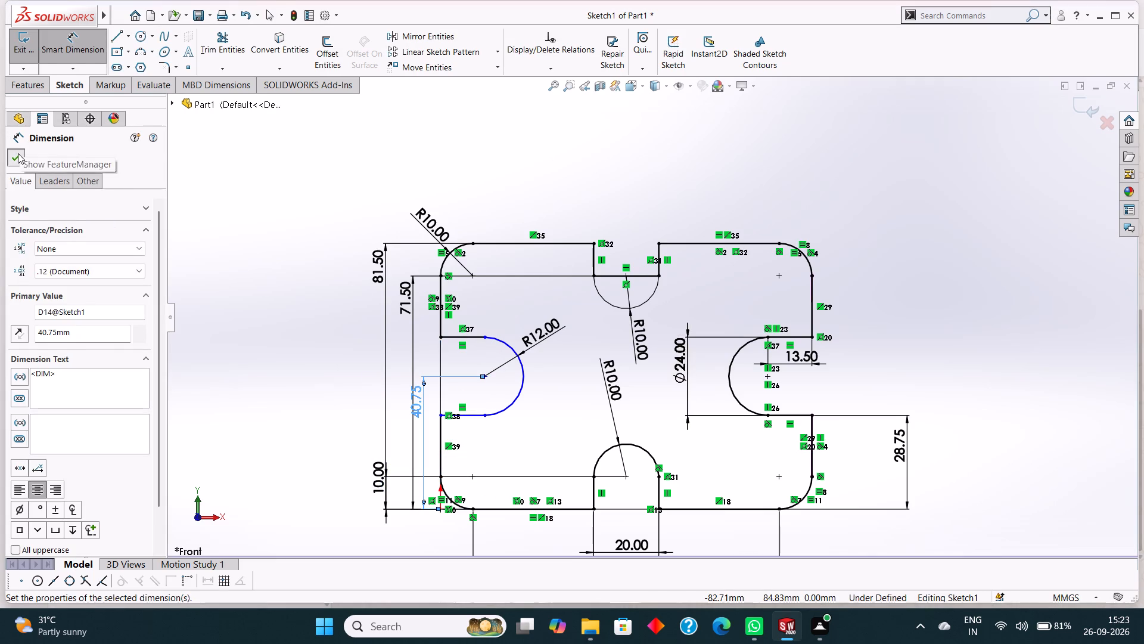
left_click(62, 41)
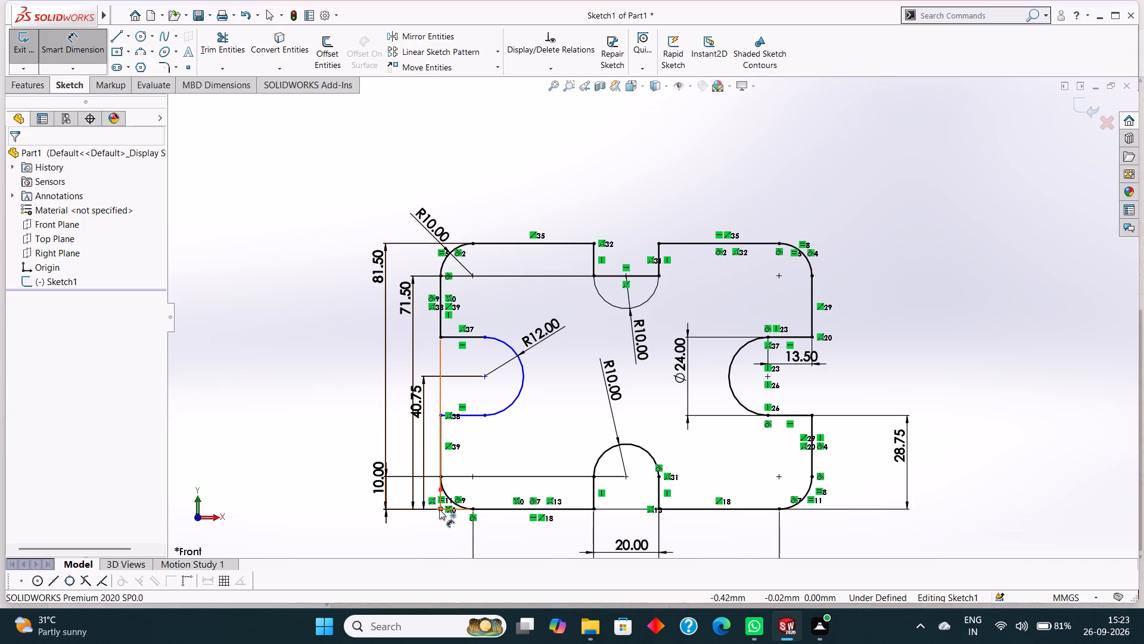
left_click(439, 509)
left_click(484, 377)
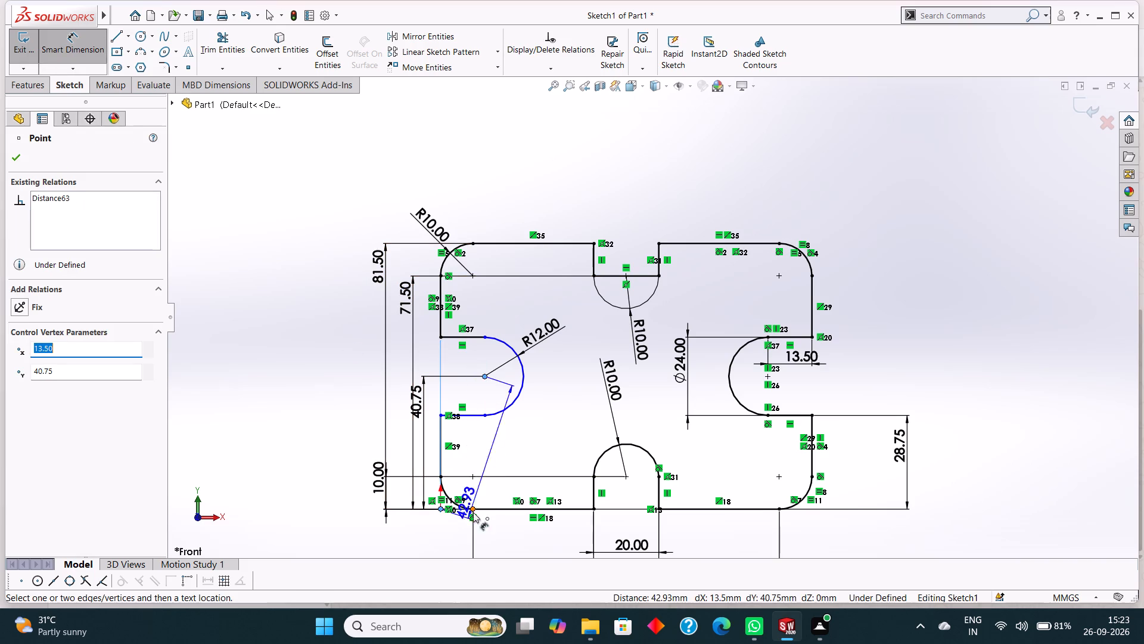
left_click(471, 546)
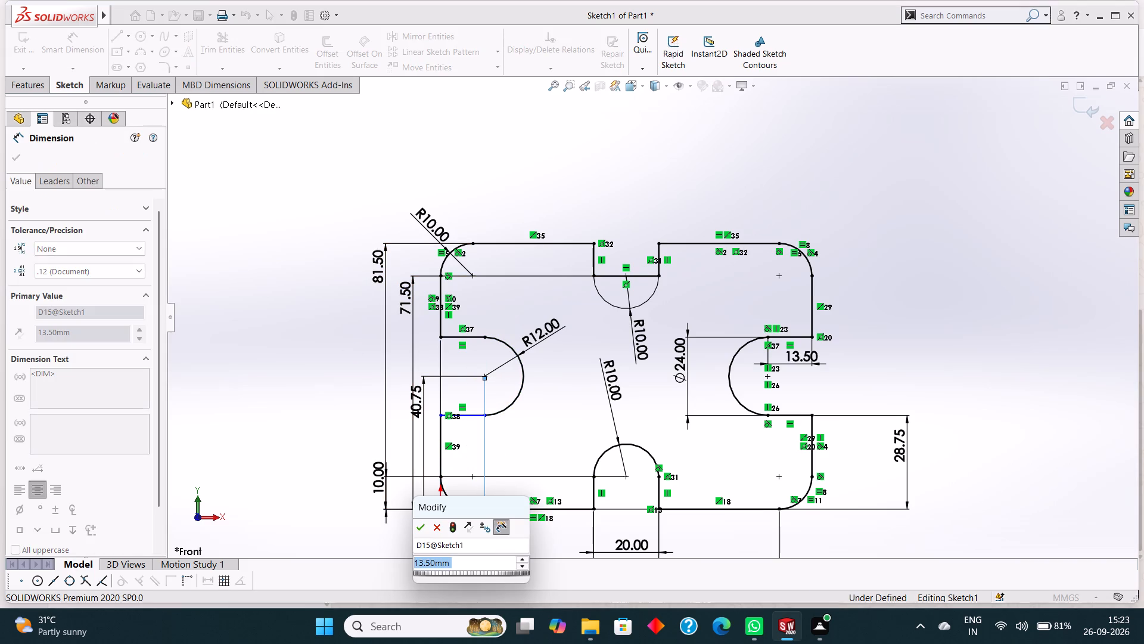
left_click(414, 528)
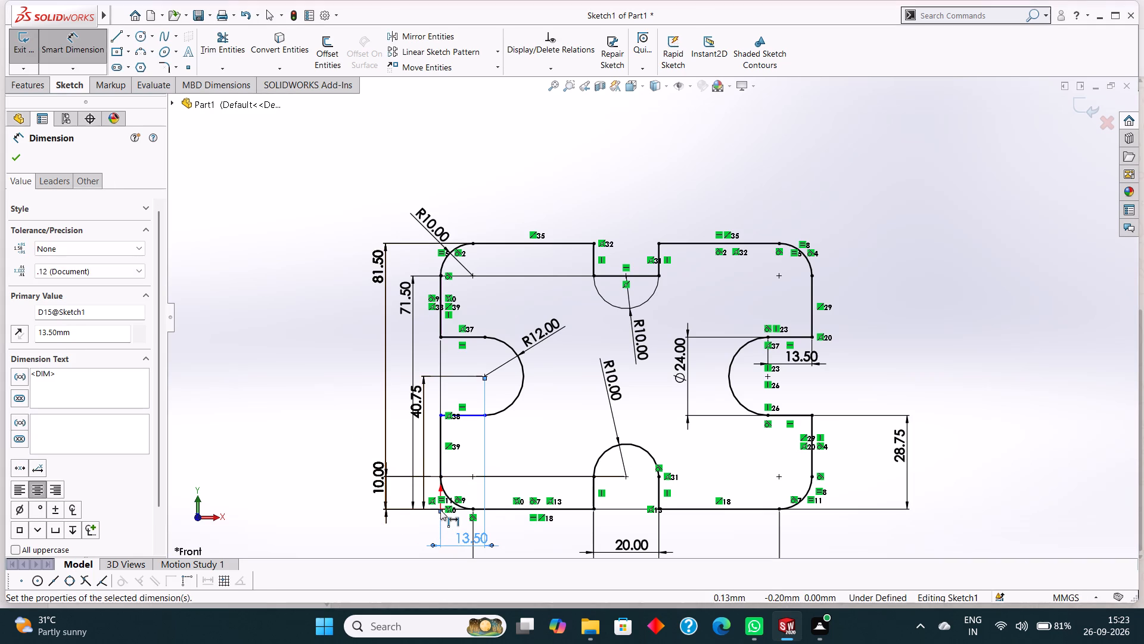
Add a vertical dimension from the origin to the outer end of the left slot's lower horizontal line.
scroll(443, 513, "down", 4)
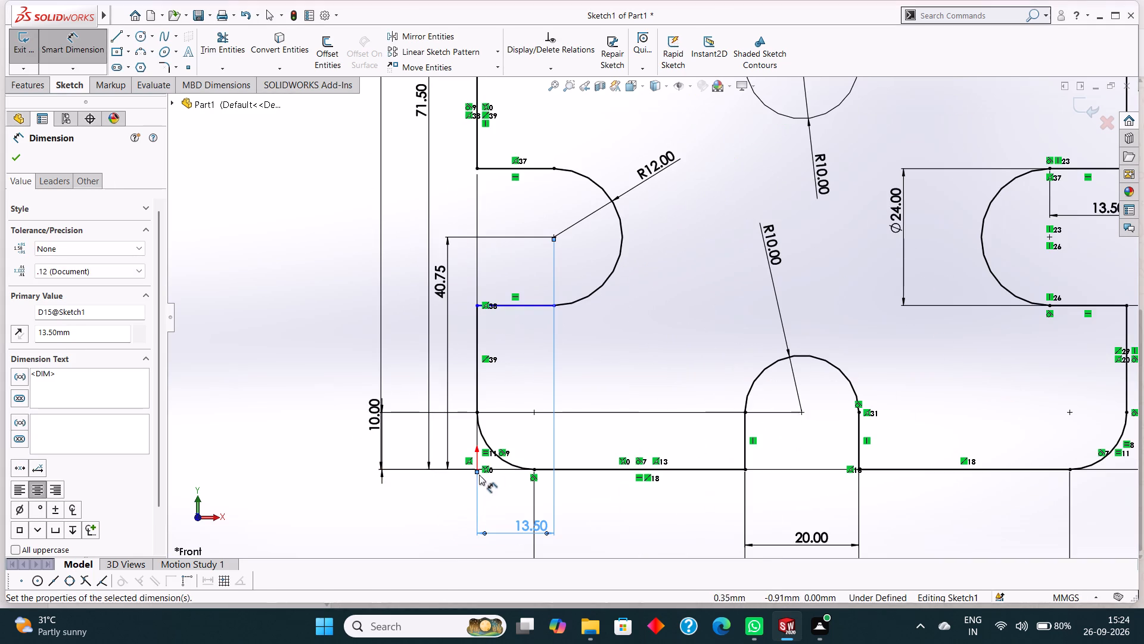
left_click(477, 304)
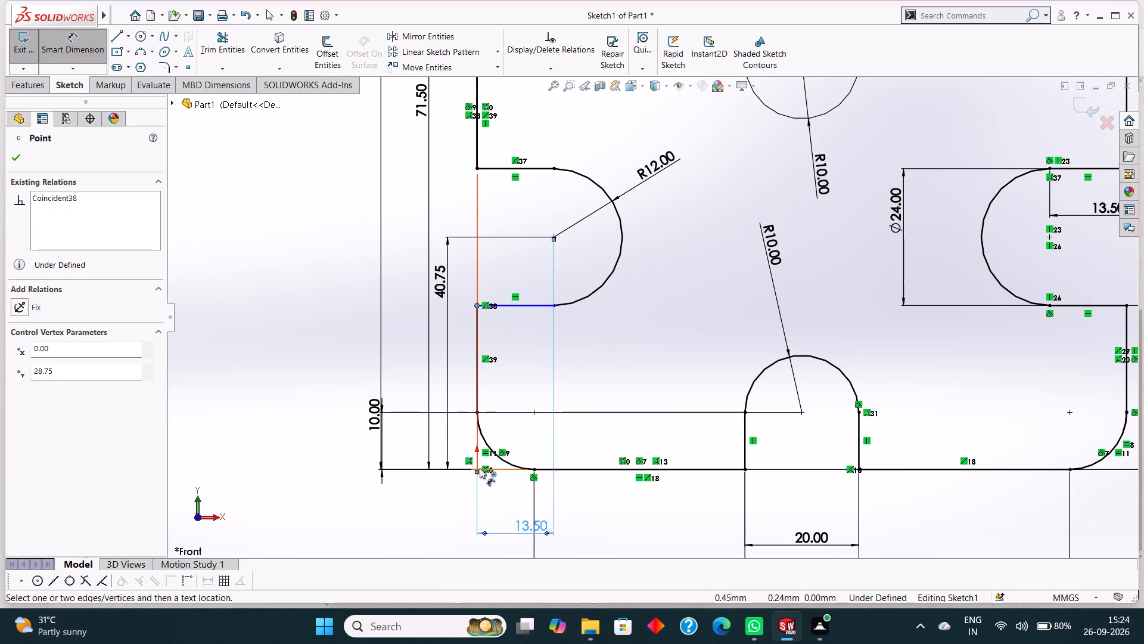
left_click(478, 469)
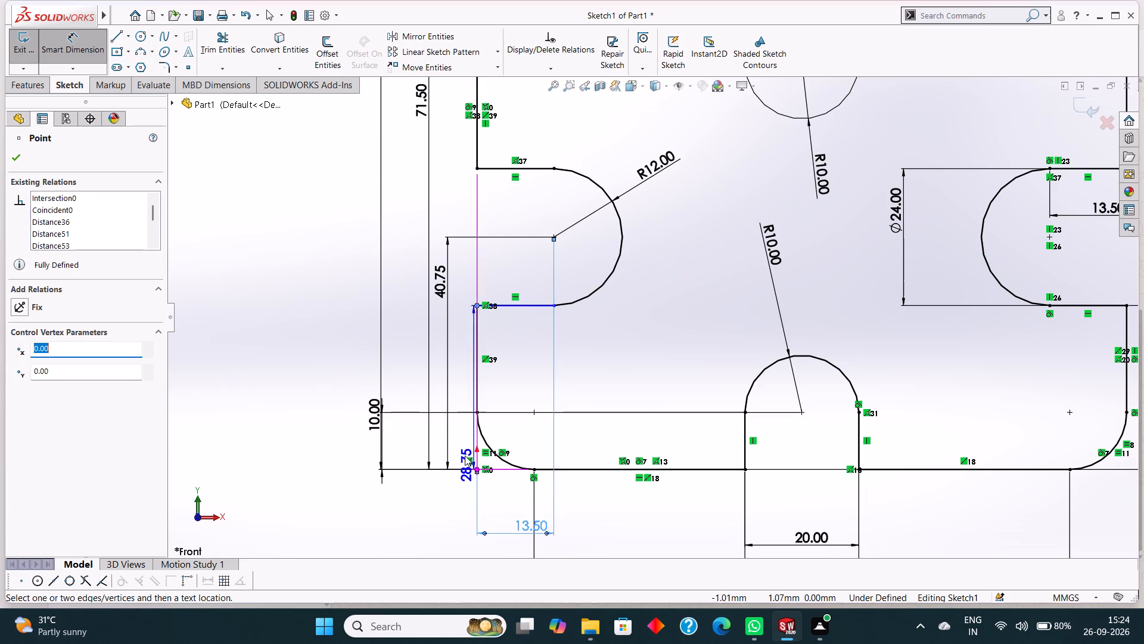
left_click(457, 395)
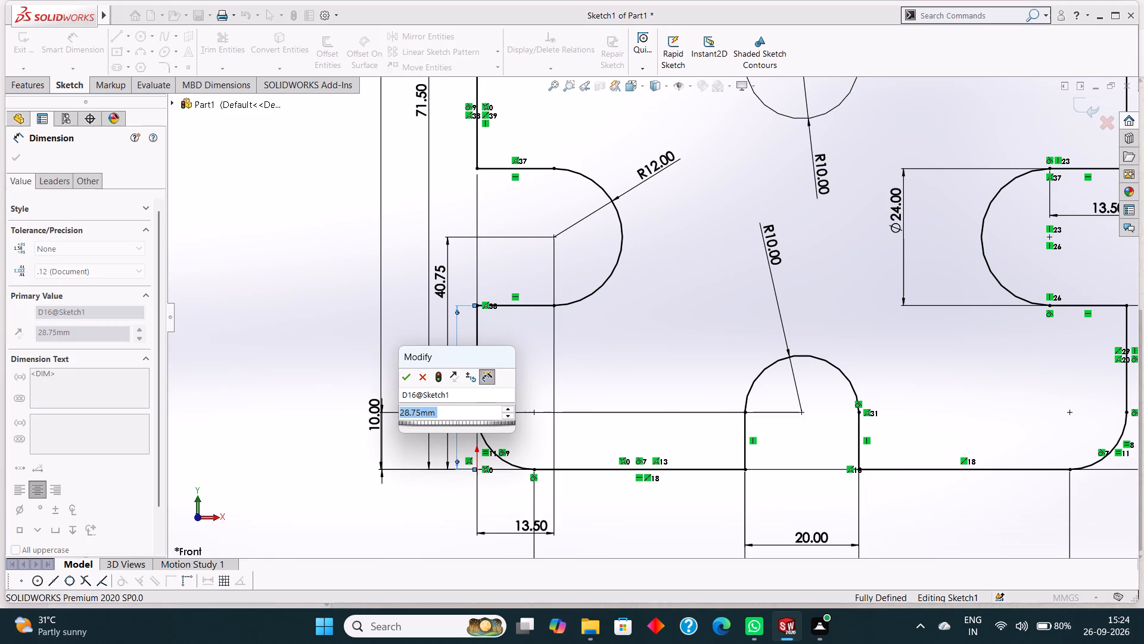
left_click(402, 377)
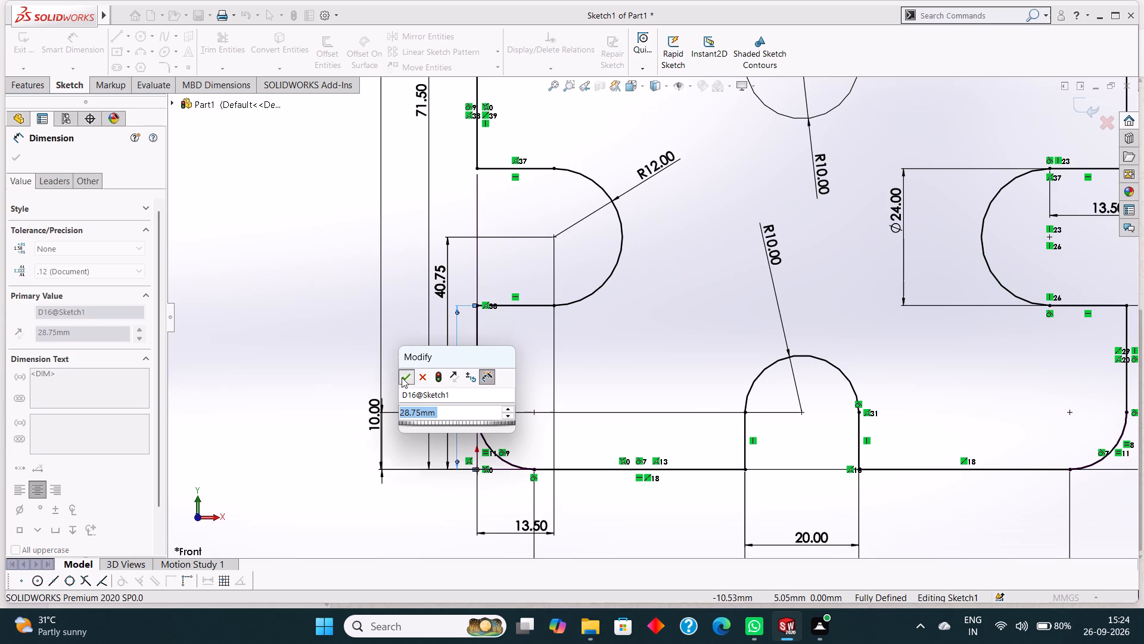
left_click(13, 151)
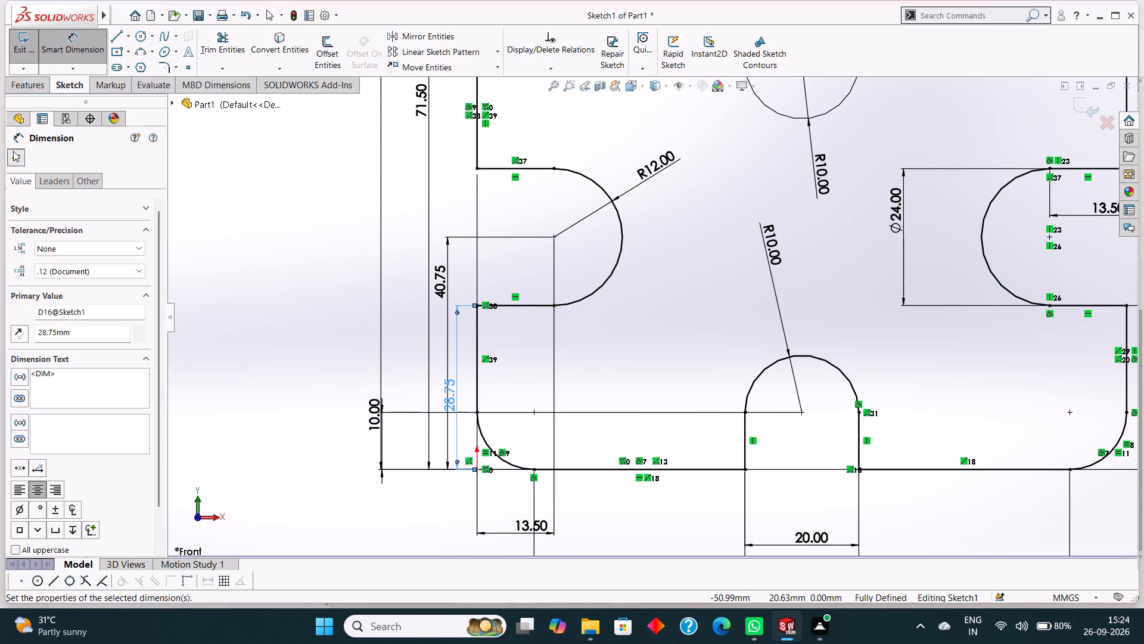
Examine the whole dimensioned profile, including its notches, side slots and corners.
scroll(439, 327, "up", 5)
scroll(680, 274, "down", 2)
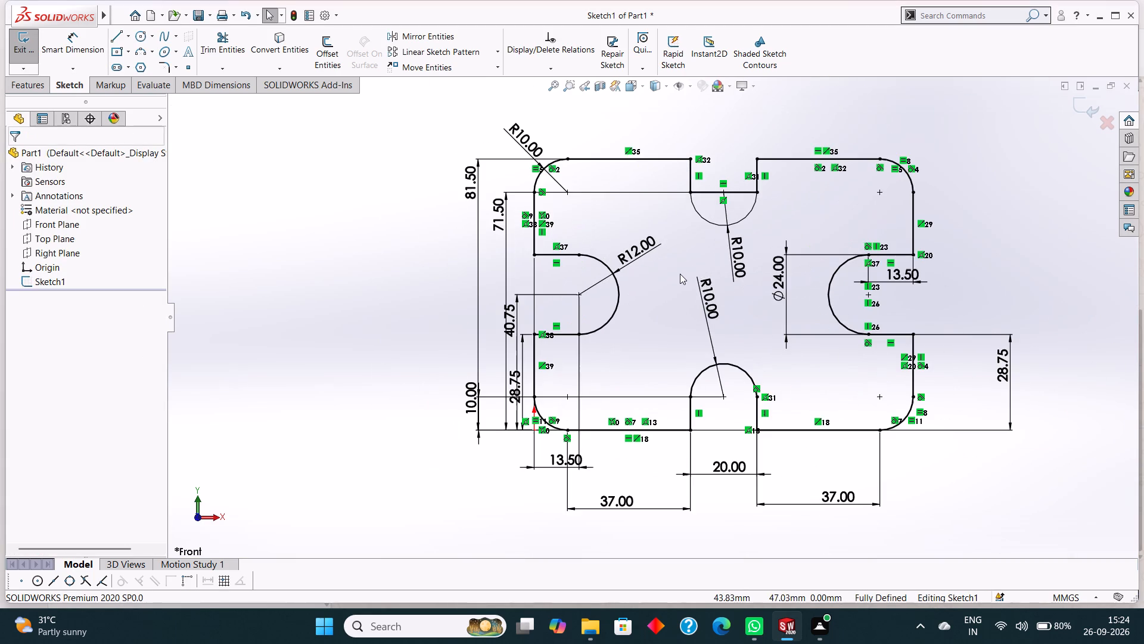
scroll(709, 286, "up", 2)
scroll(831, 289, "down", 2)
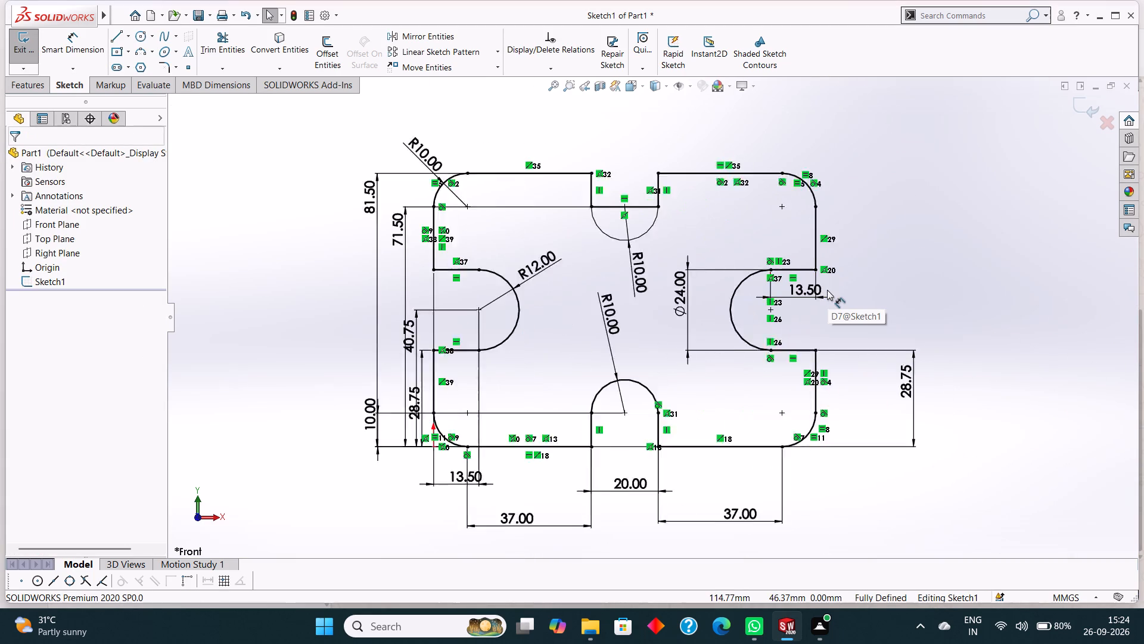
scroll(827, 290, "down", 1)
scroll(827, 290, "up", 3)
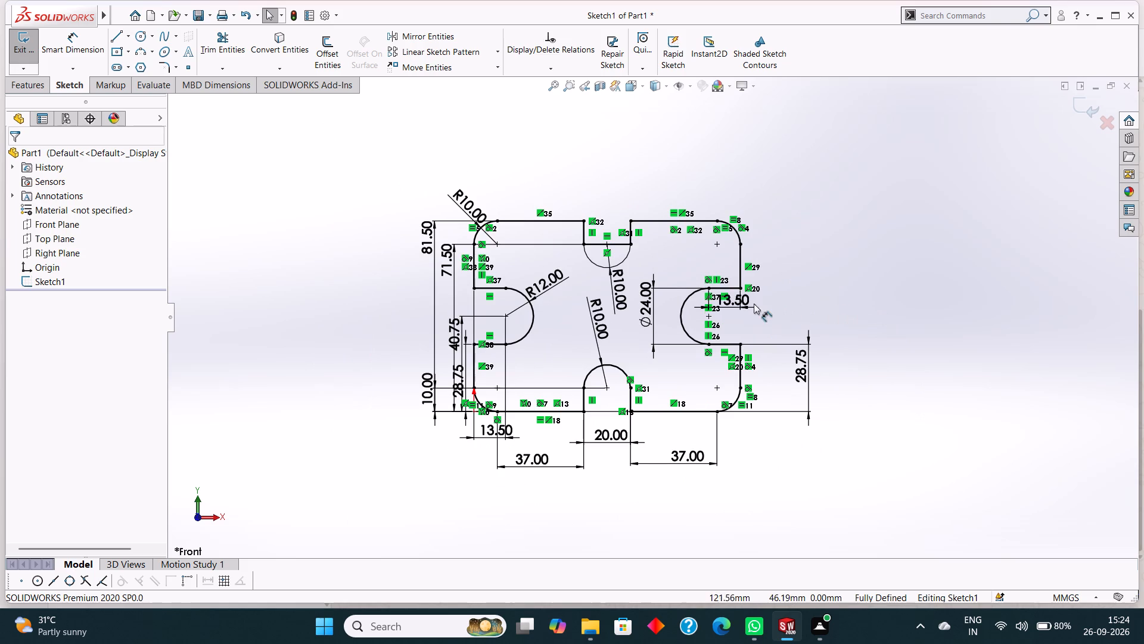
scroll(723, 305, "up", 1)
scroll(647, 302, "down", 1)
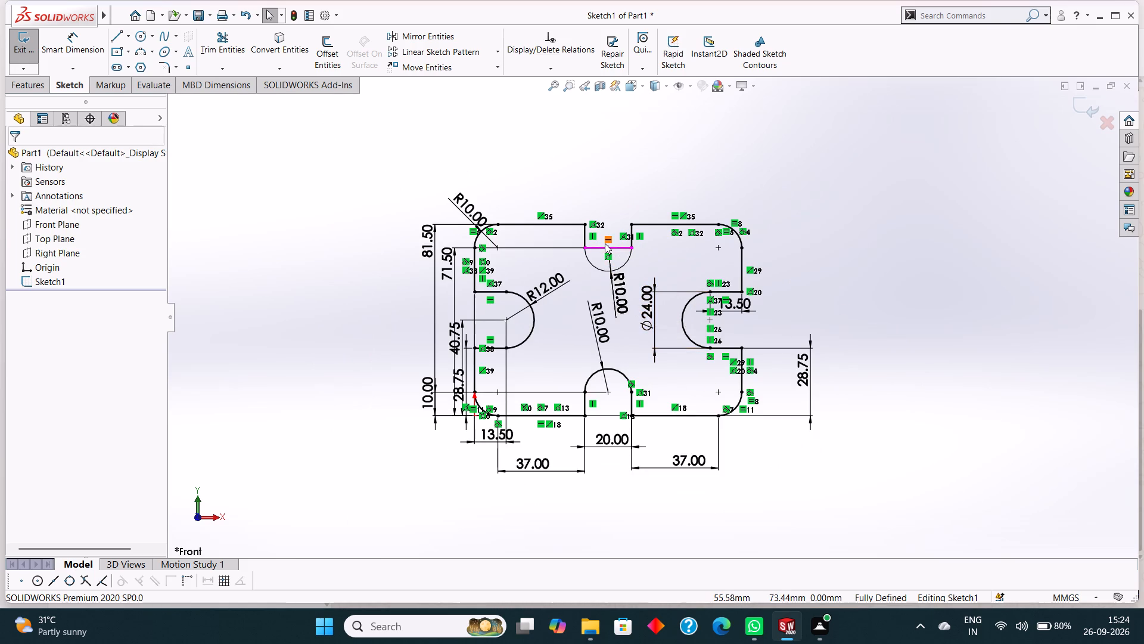
scroll(605, 243, "down", 1)
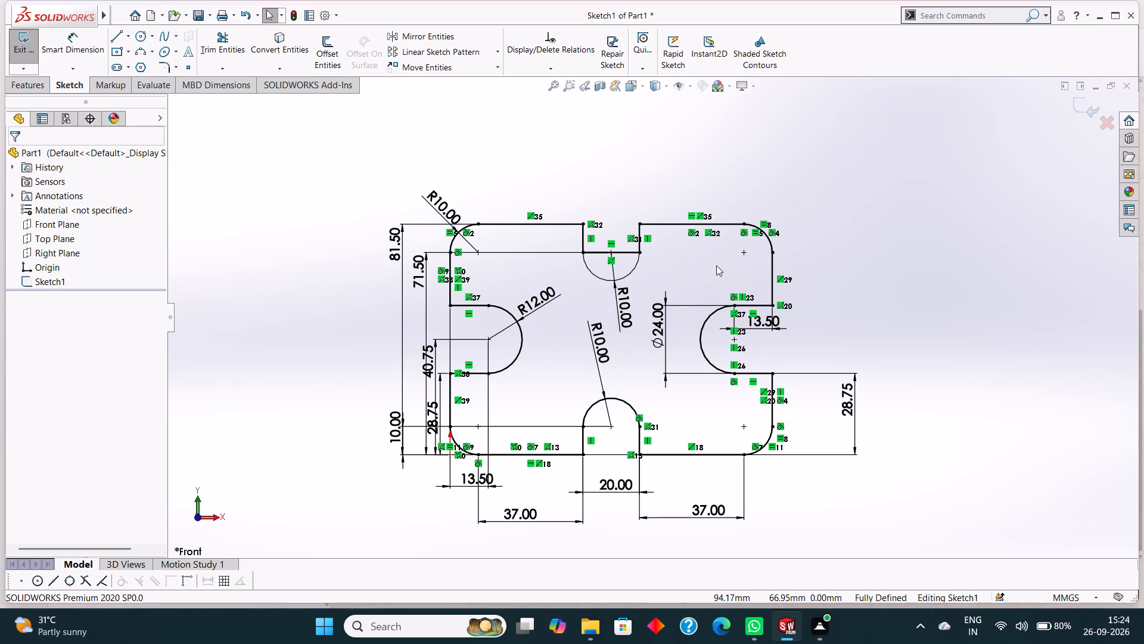
scroll(716, 265, "up", 1)
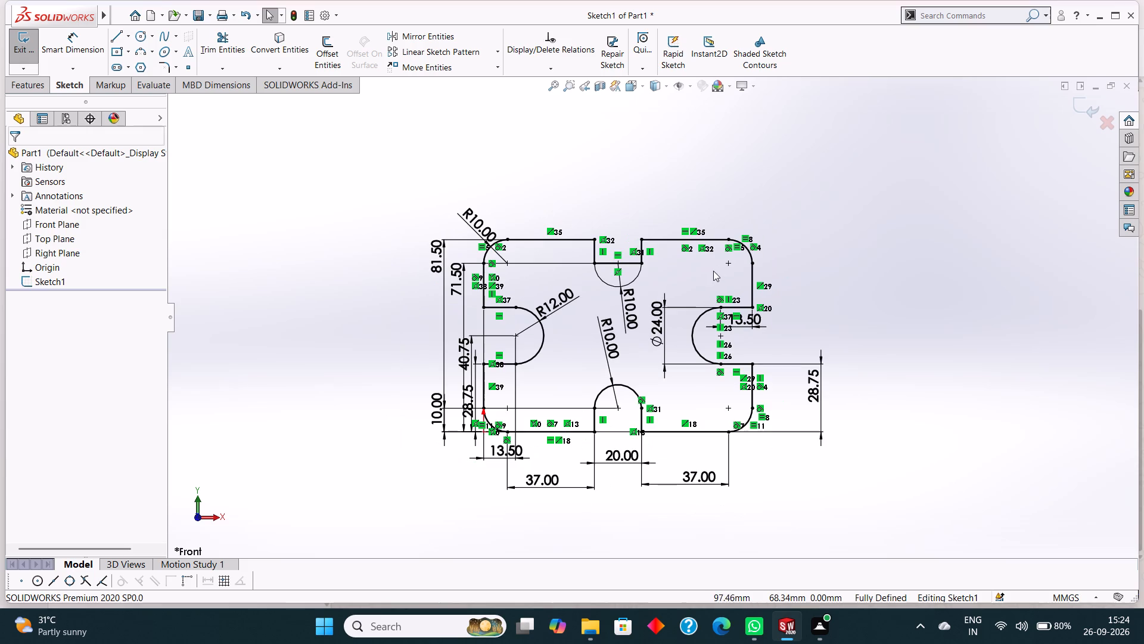
scroll(658, 247, "down", 1)
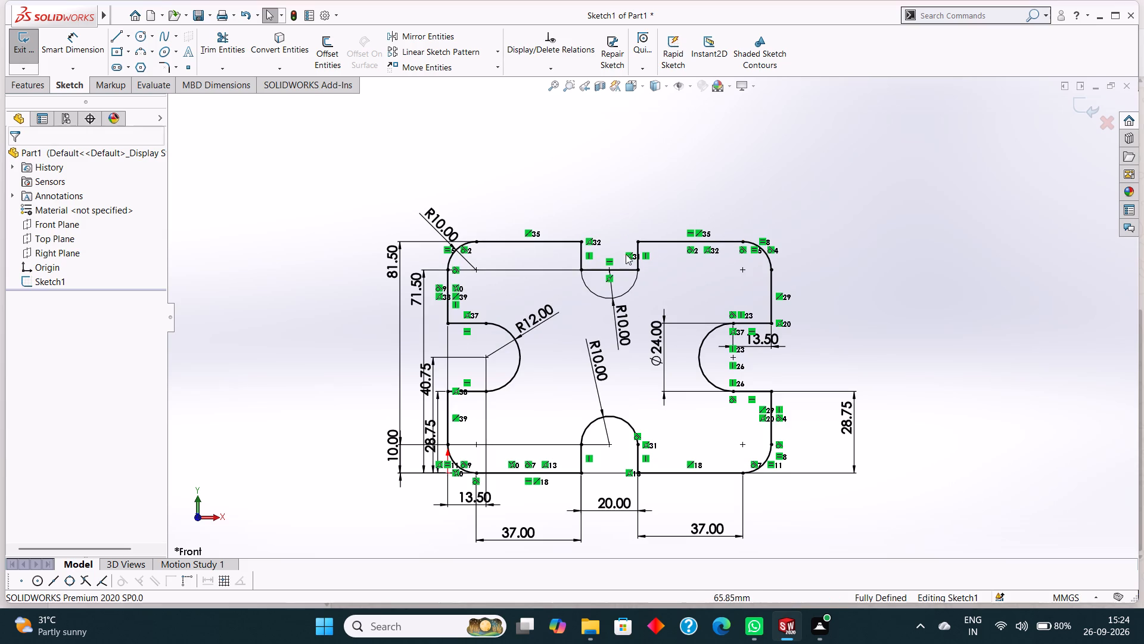
Delete the fillet arc at the profile's upper-left corner.
scroll(486, 250, "down", 3)
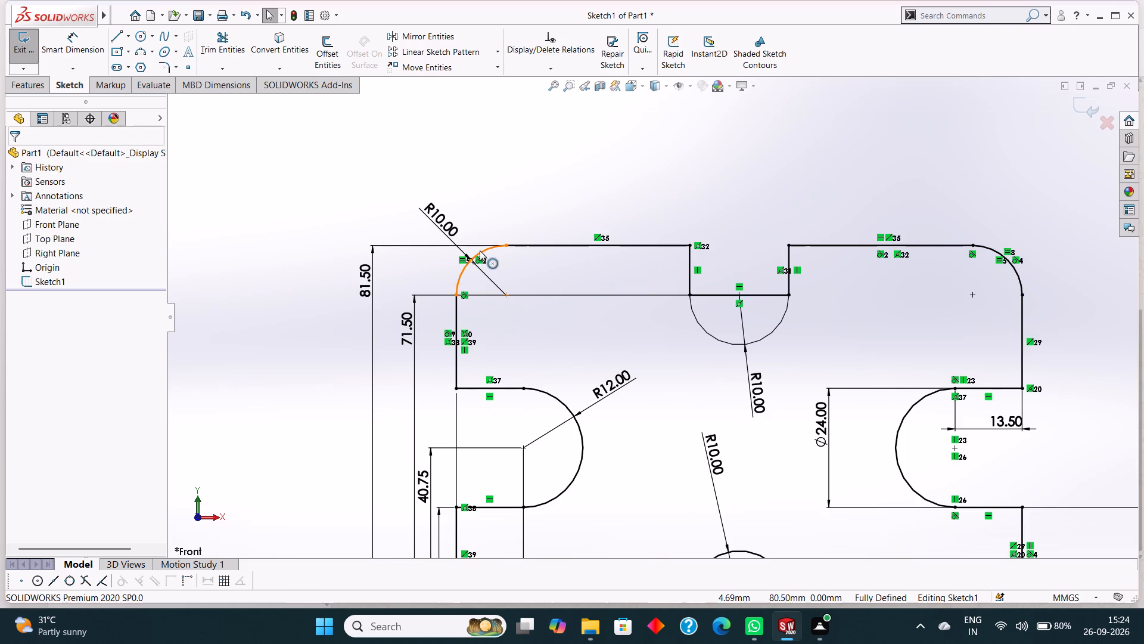
right_click(480, 250)
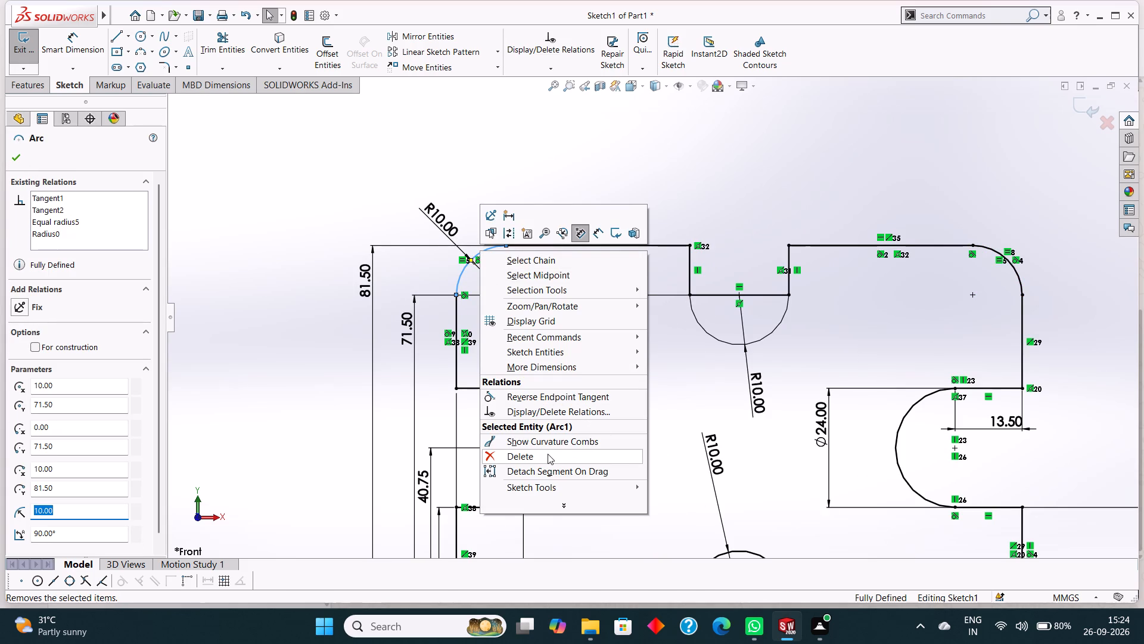
left_click(548, 454)
left_click(484, 312)
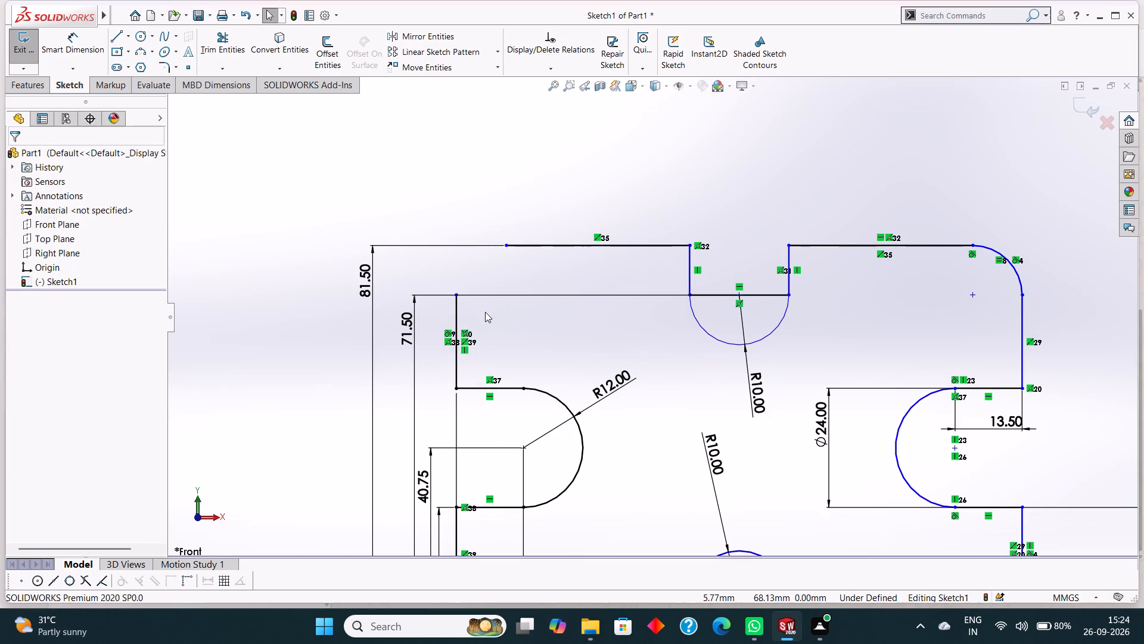
Close the open upper-left corner squarely with a vertical line up from the left edge and a 10 mm horizontal line to the top edge.
left_click(114, 36)
left_click(456, 298)
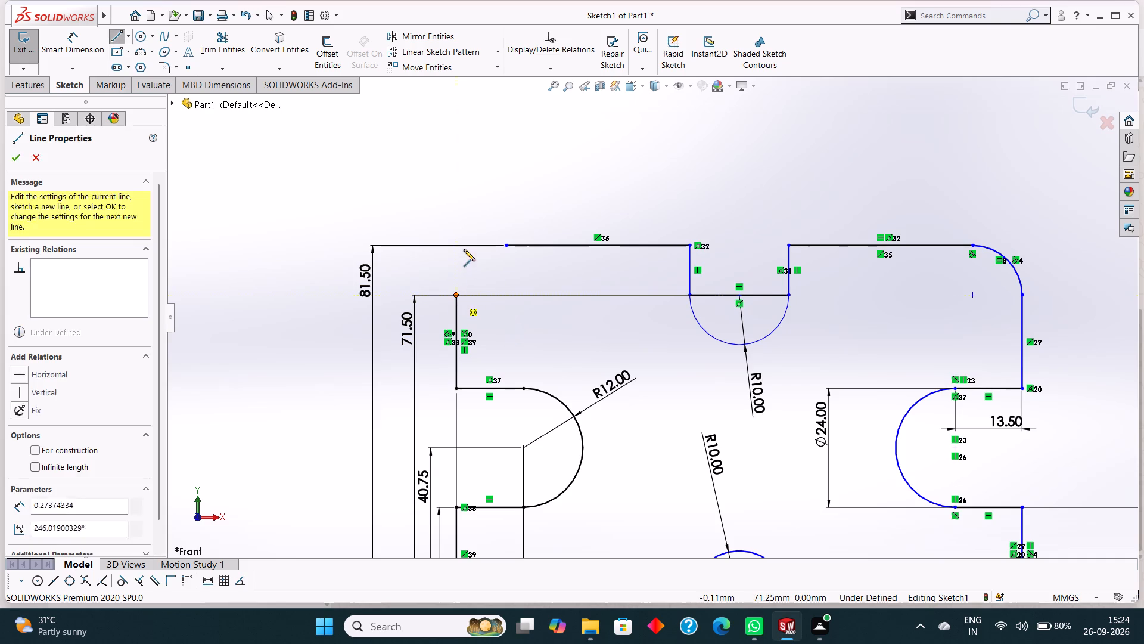
left_click(458, 244)
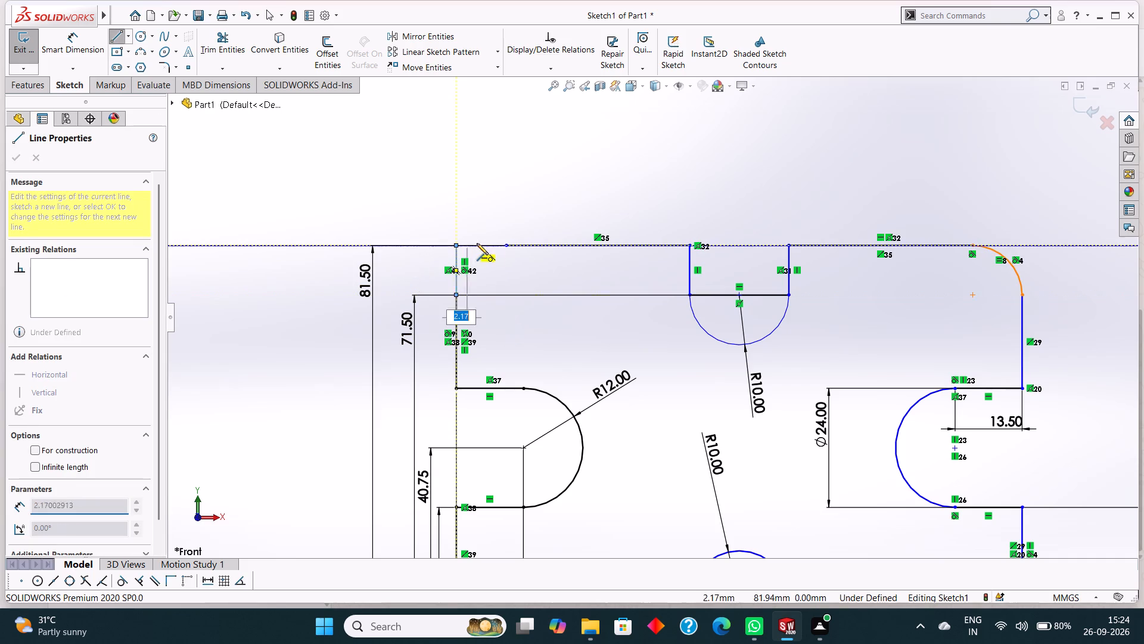
left_click(504, 243)
right_click(496, 184)
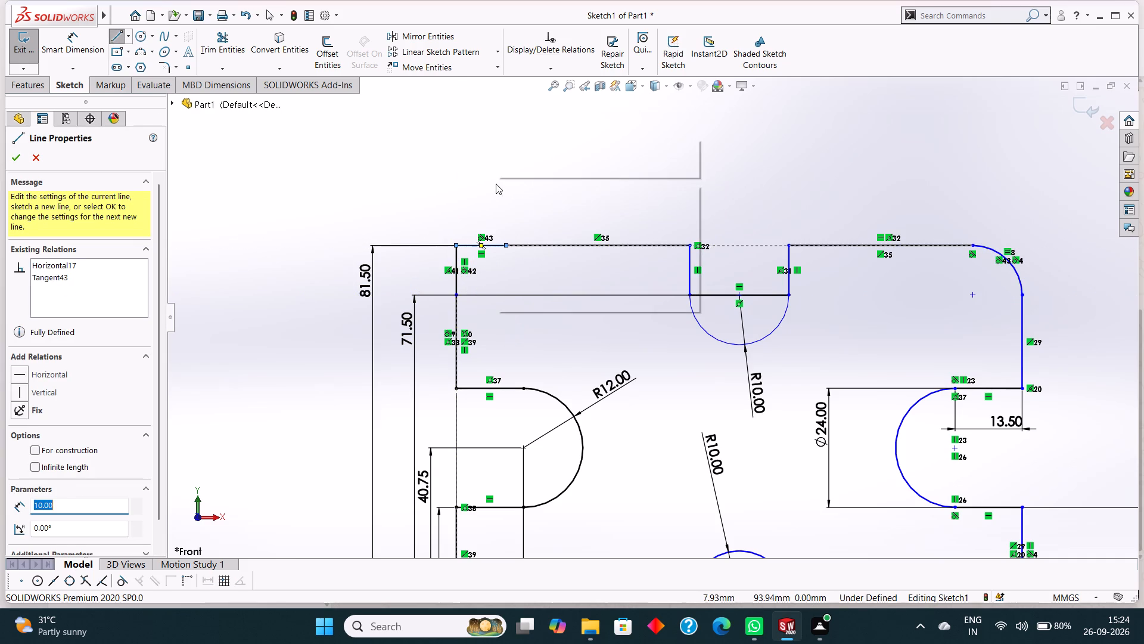
left_click(523, 184)
scroll(540, 295, "up", 5)
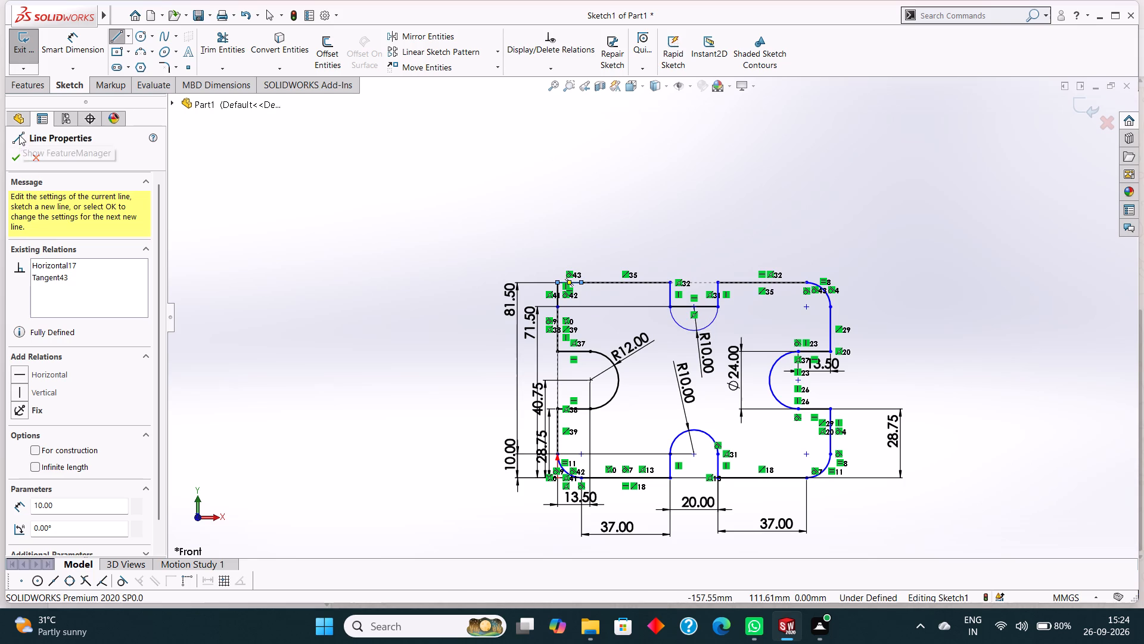
left_click(15, 157)
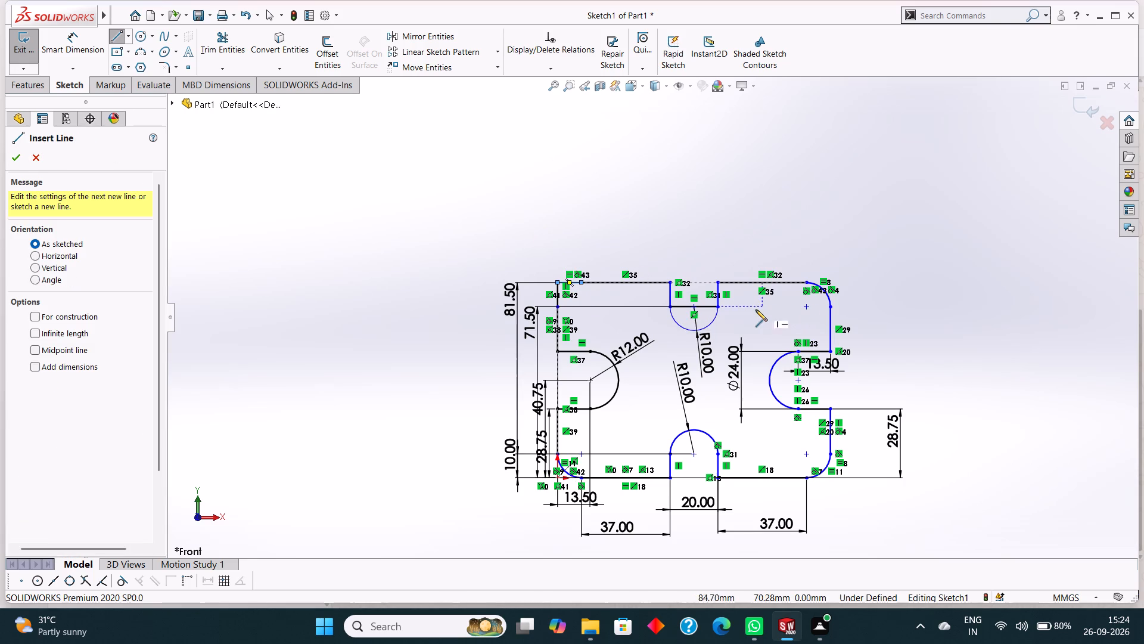
key("Escape")
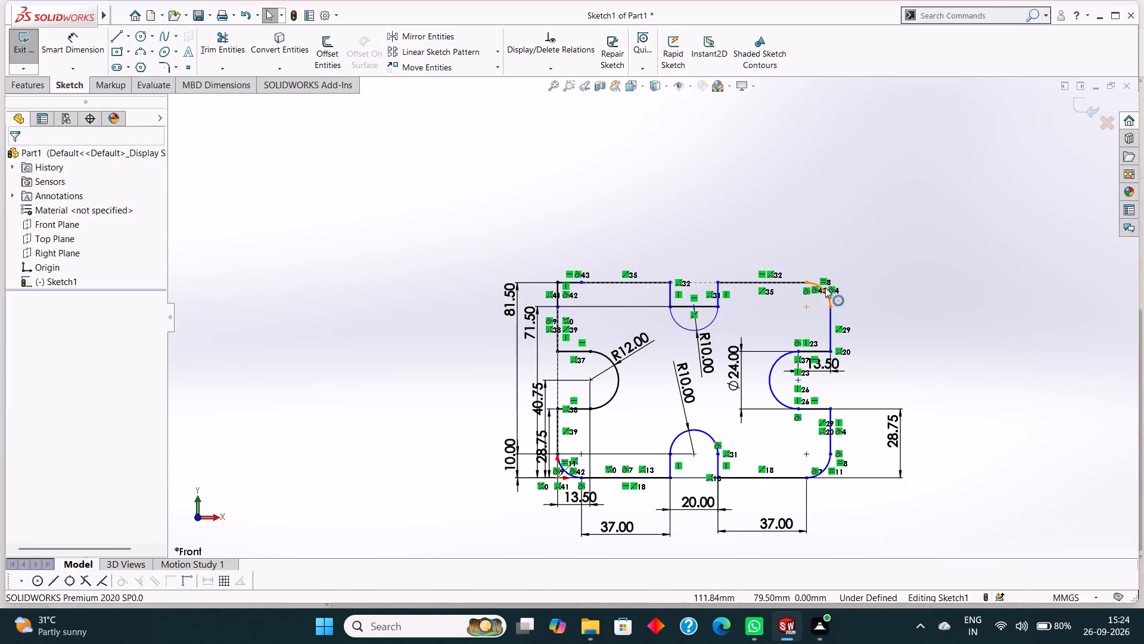
Replace the fillet arc at the profile's upper-right corner with a square corner made of 10 mm horizontal and vertical lines.
scroll(810, 285, "down", 4)
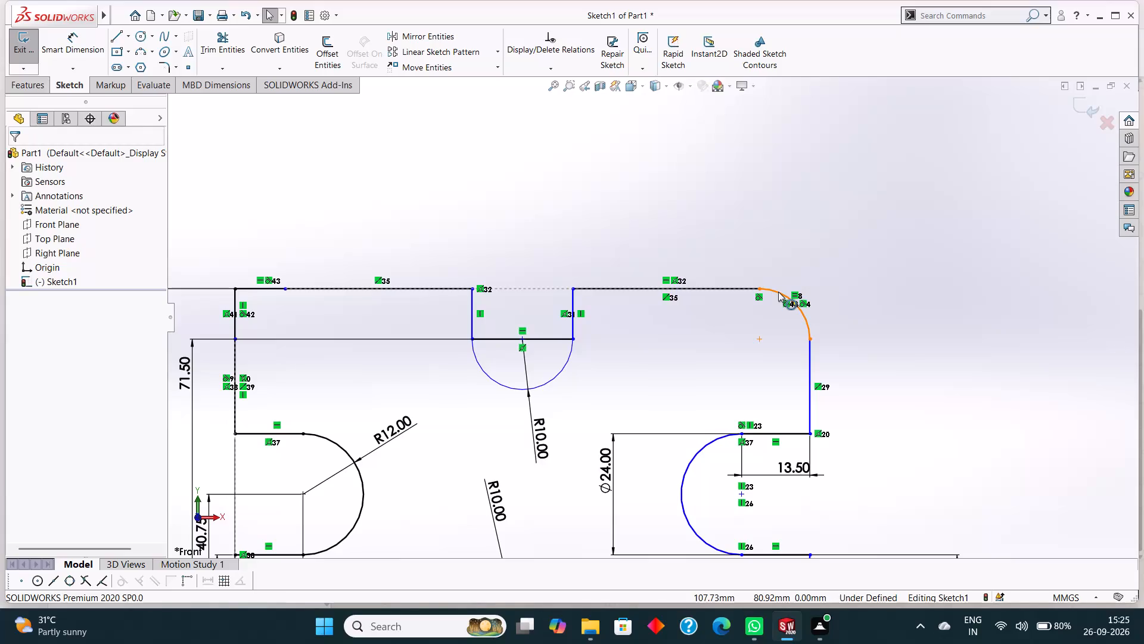
right_click(778, 292)
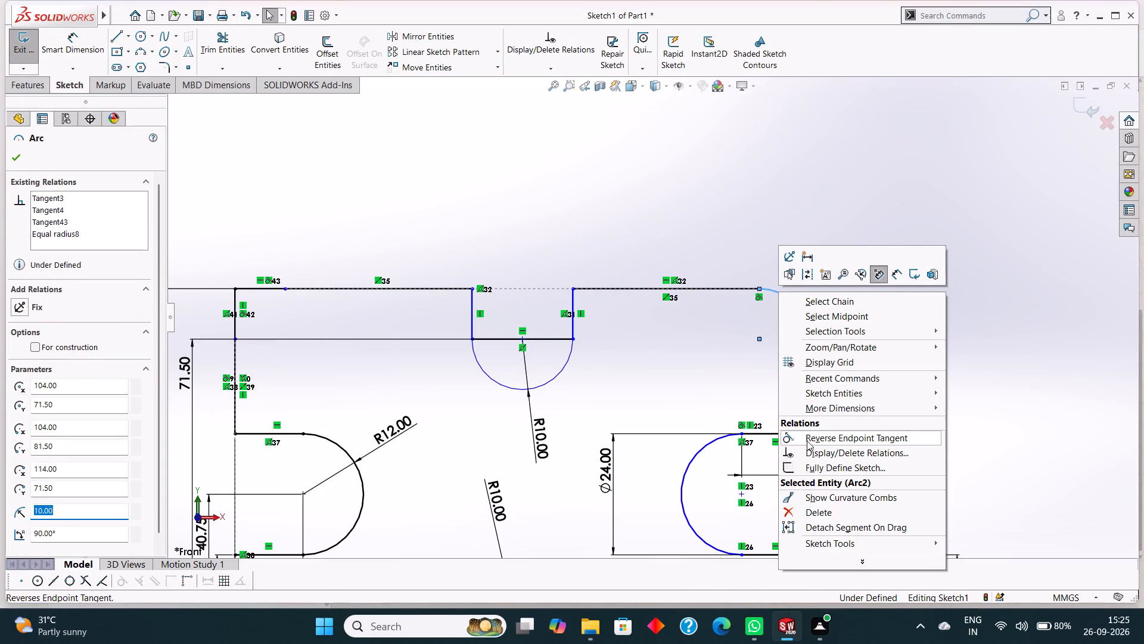
left_click(810, 510)
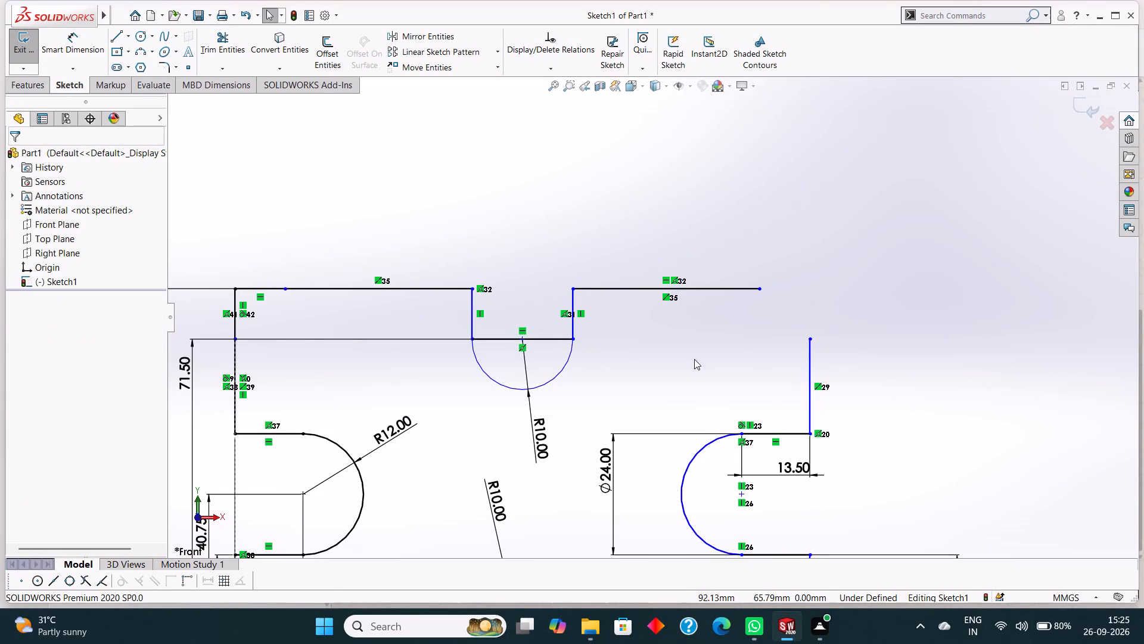
left_click(118, 36)
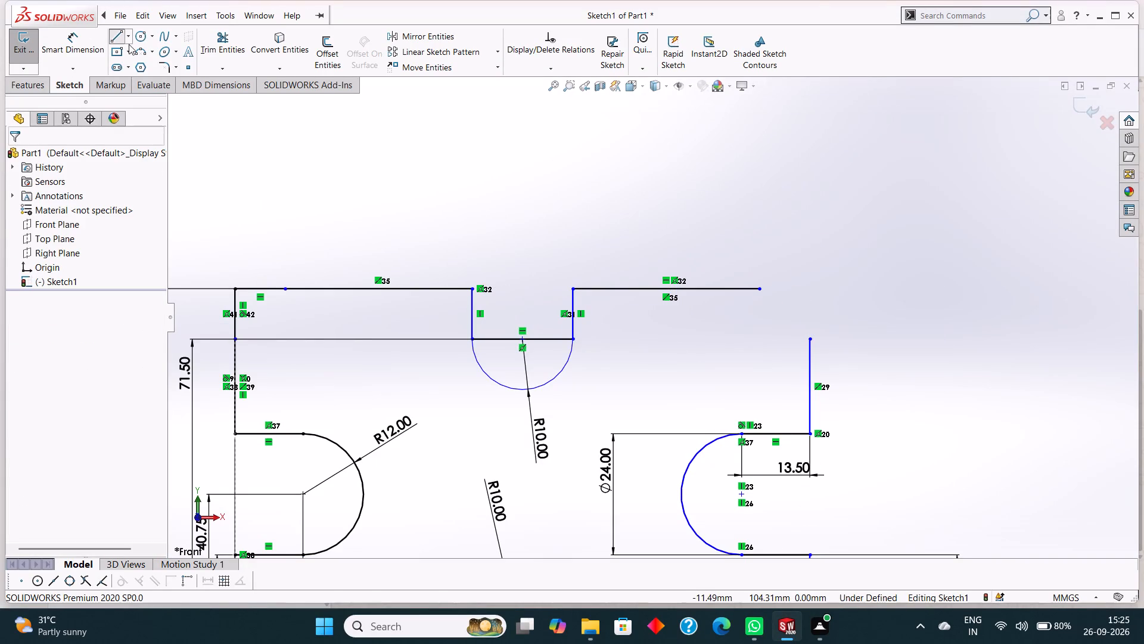
left_click(759, 289)
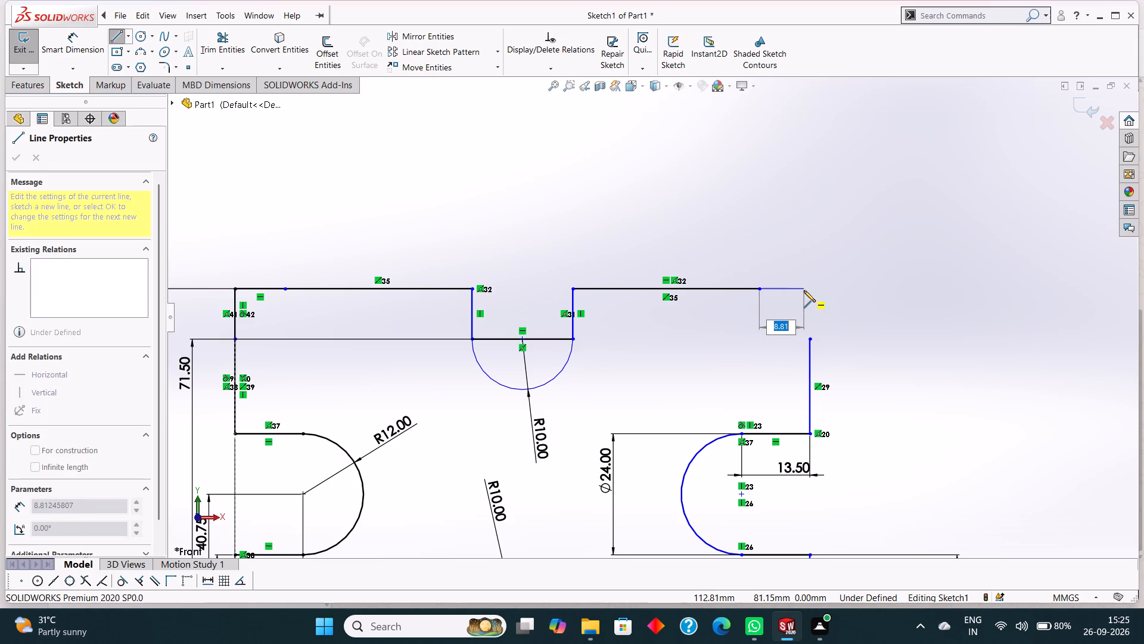
type("10")
key("Return")
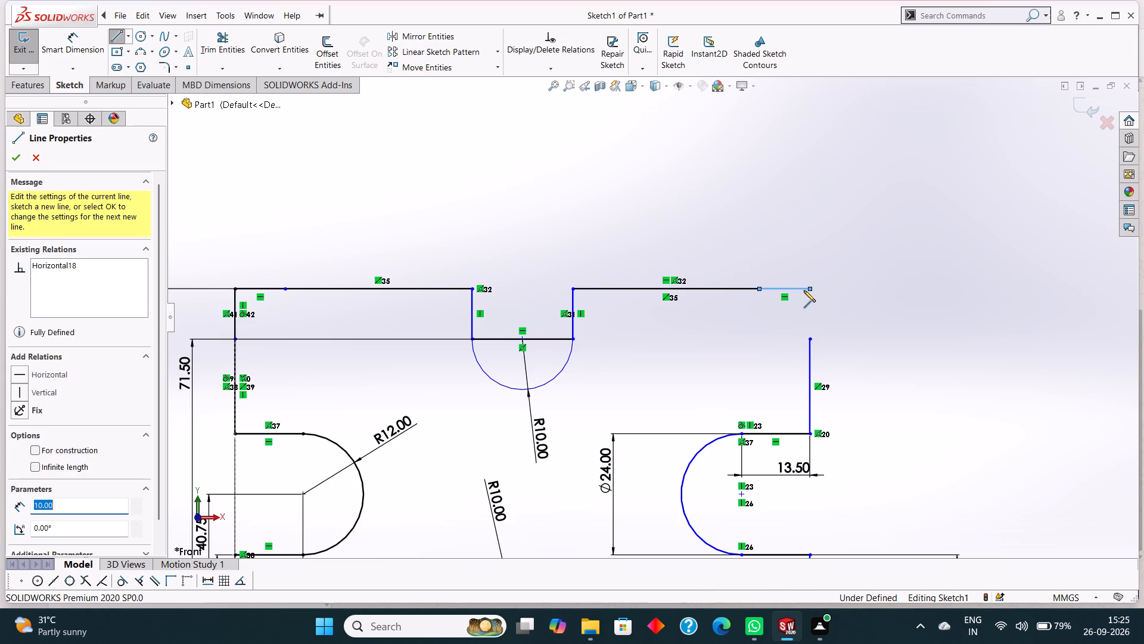
left_click(811, 338)
right_click(875, 340)
left_click(899, 348)
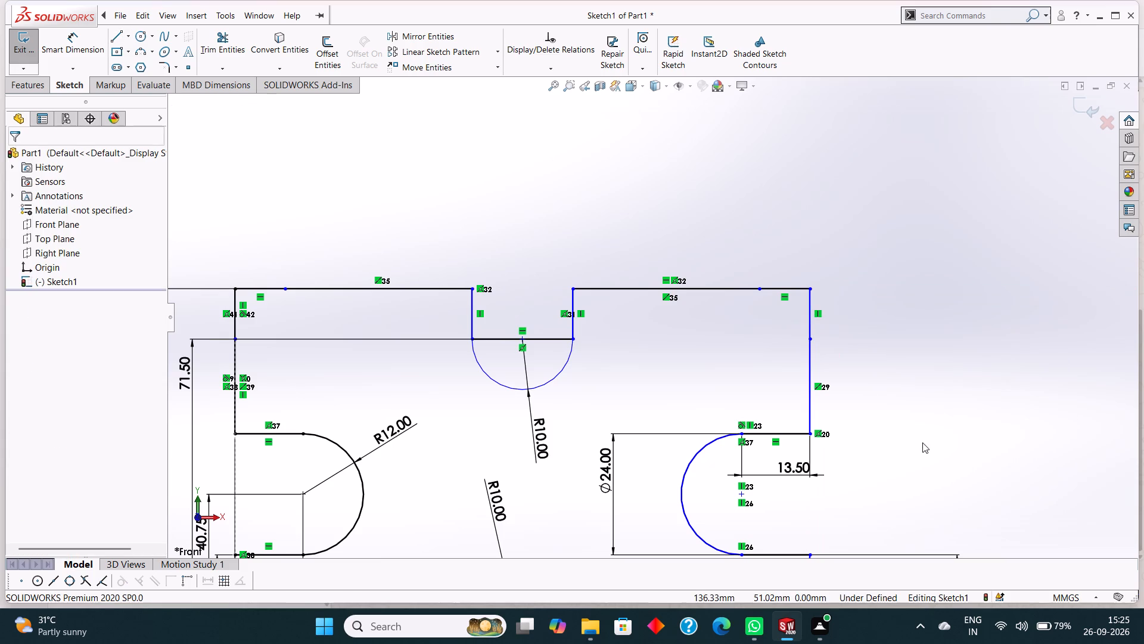
Replace the lower-right corner's fillet arc with a 10 mm vertical line and a 10 mm horizontal line meeting squarely.
scroll(956, 504, "up", 4)
scroll(650, 468, "up", 3)
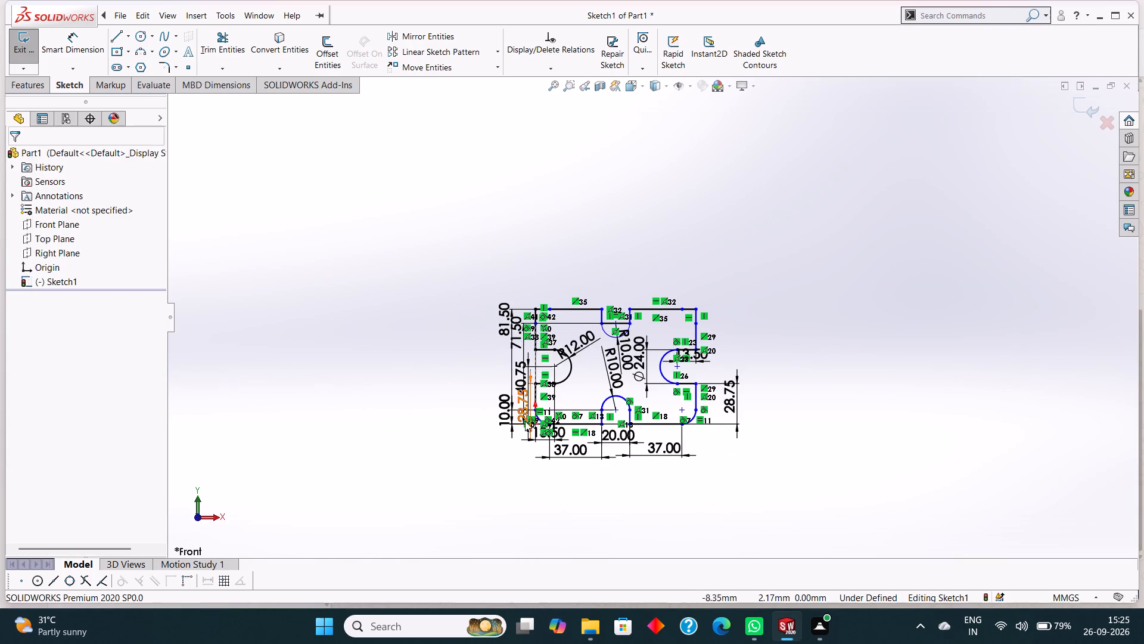
scroll(526, 420, "down", 3)
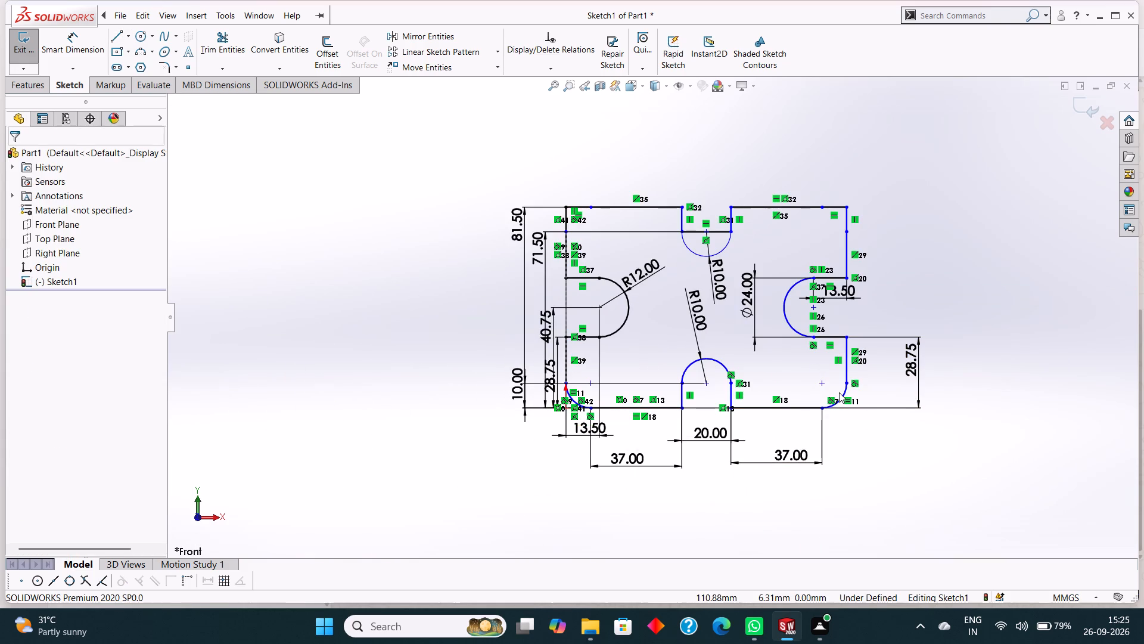
right_click(842, 392)
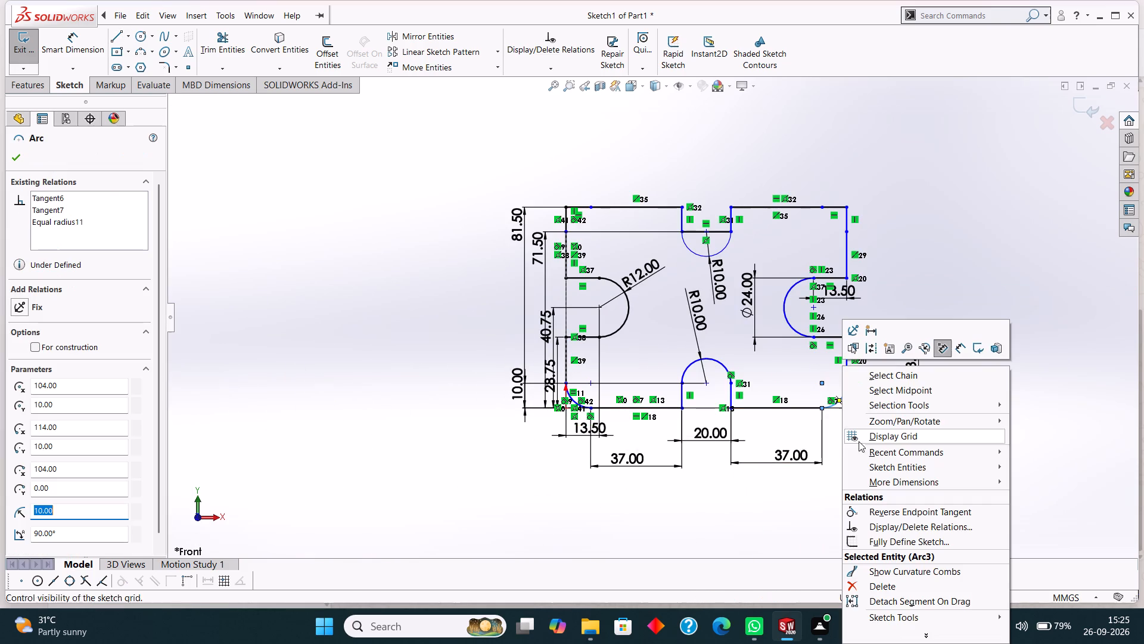
left_click(885, 585)
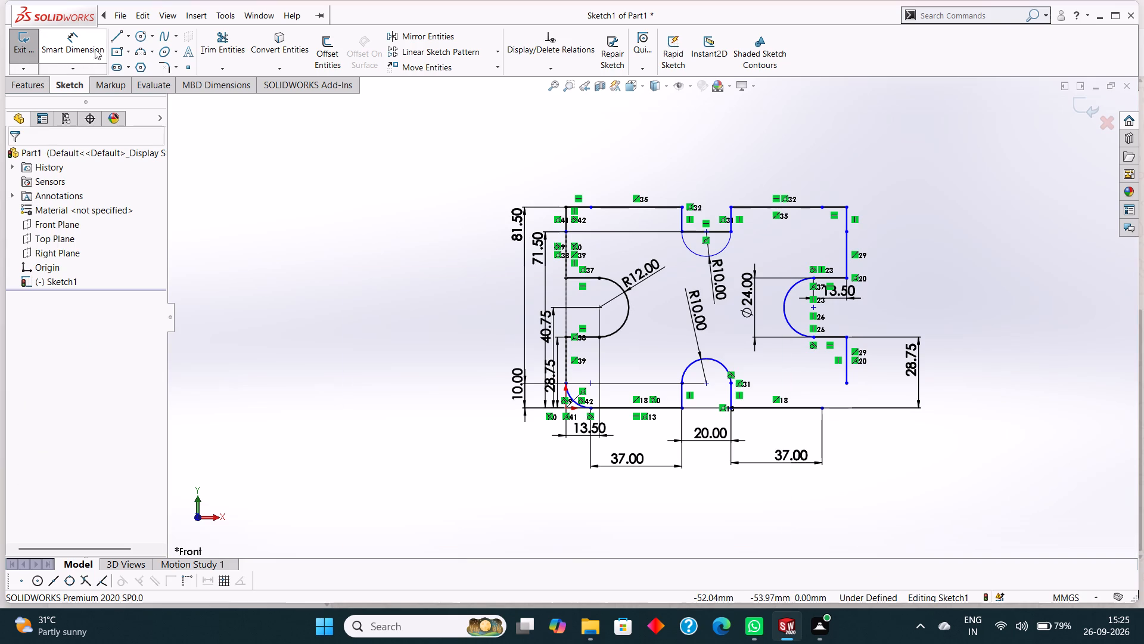
left_click(113, 35)
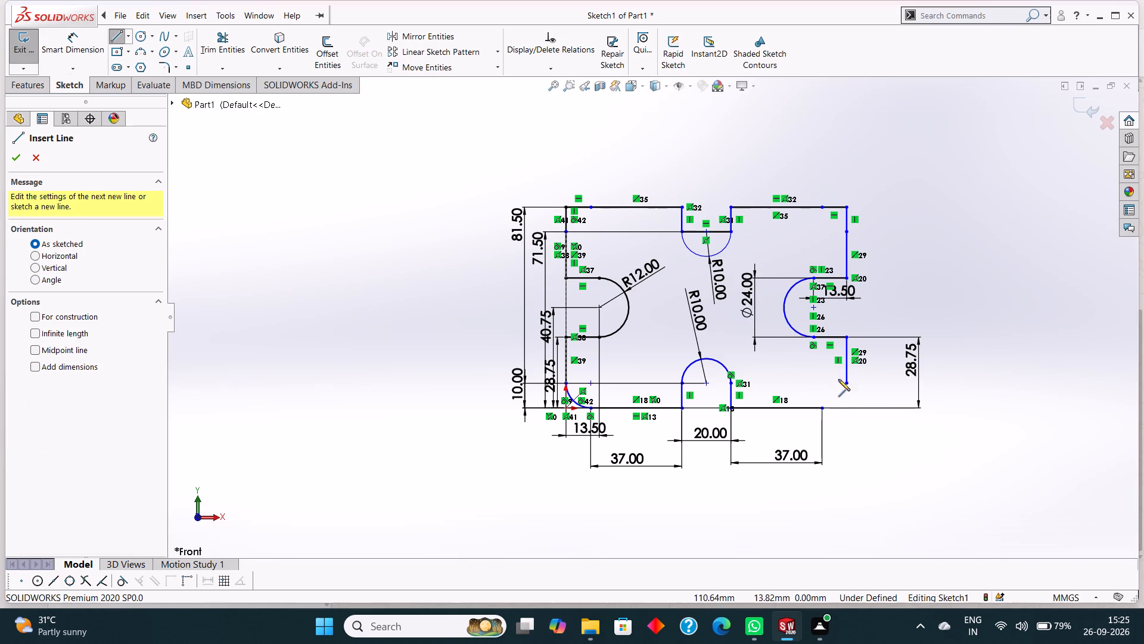
left_click(846, 383)
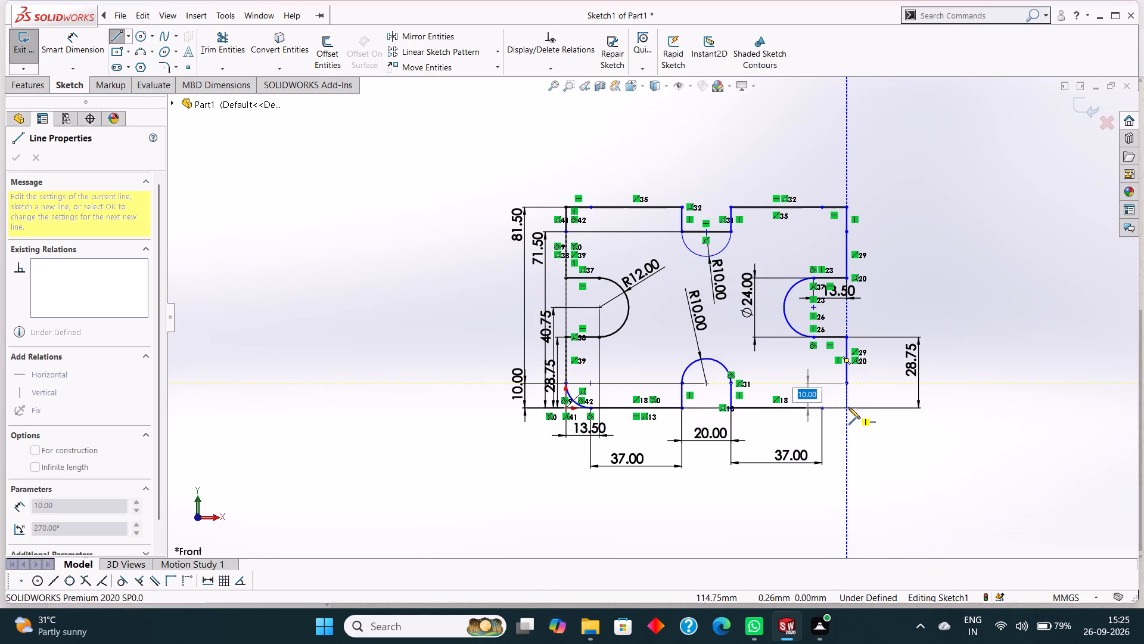
type("10")
key("Return")
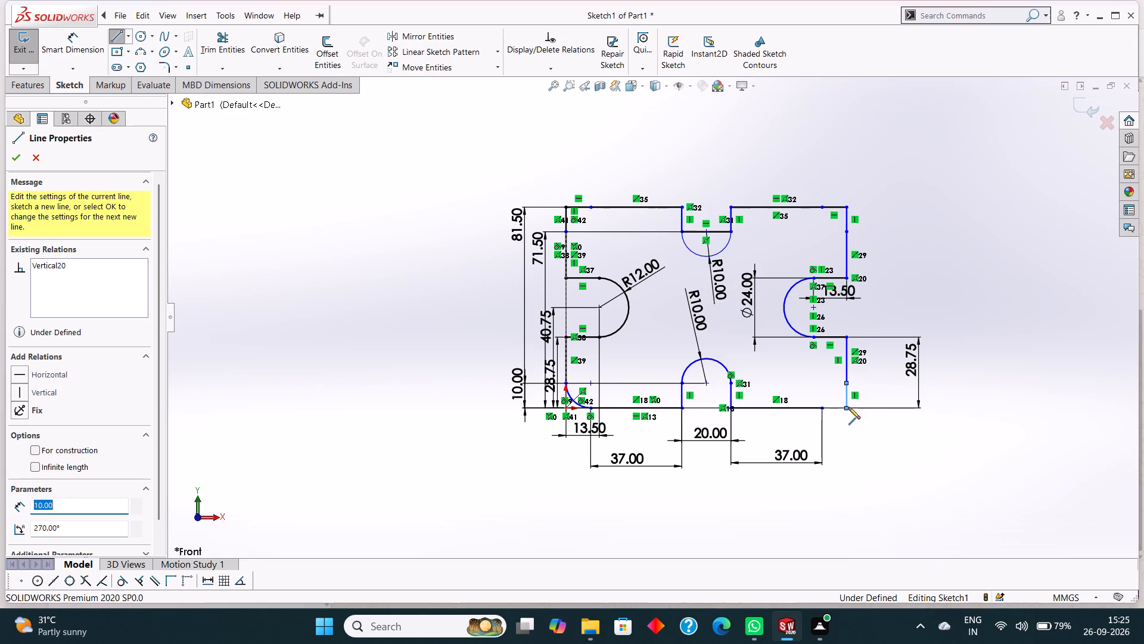
left_click(823, 407)
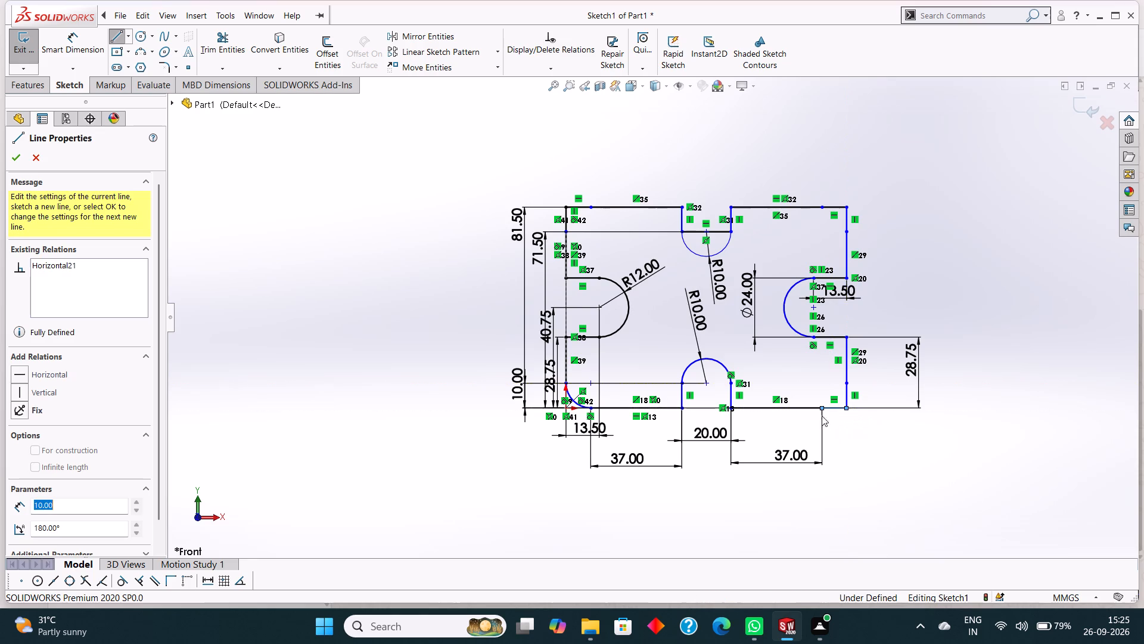
right_click(869, 442)
left_click(911, 454)
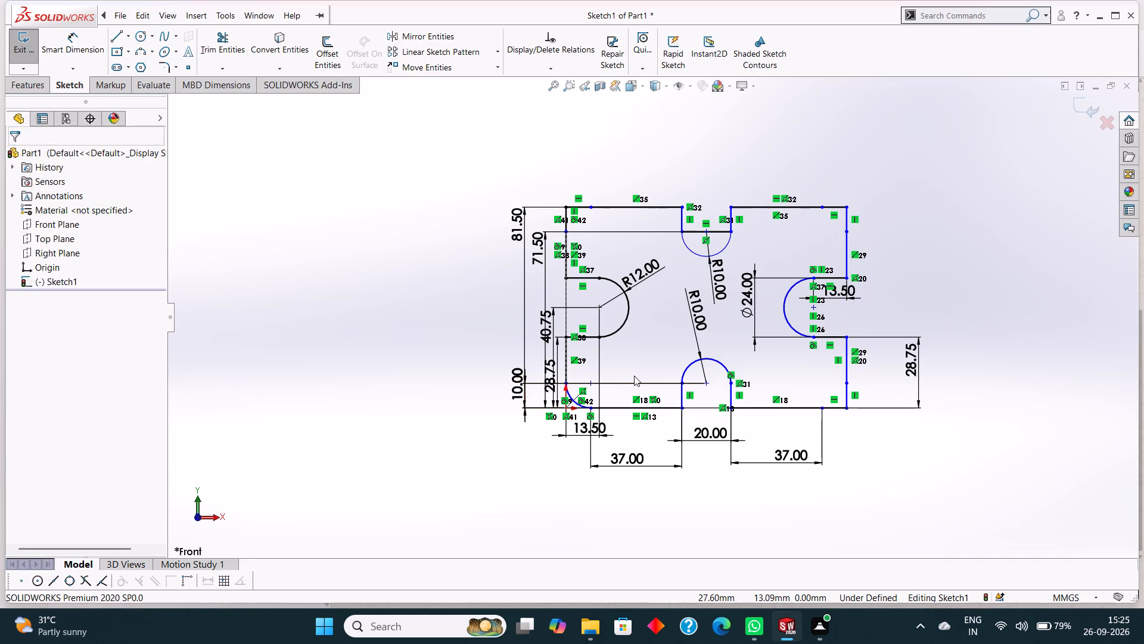
Replace the lower-left corner's fillet arc with a vertical line down to the origin and a 10 mm horizontal line to the base edge.
scroll(634, 376, "down", 3)
scroll(555, 395, "down", 2)
right_click(518, 394)
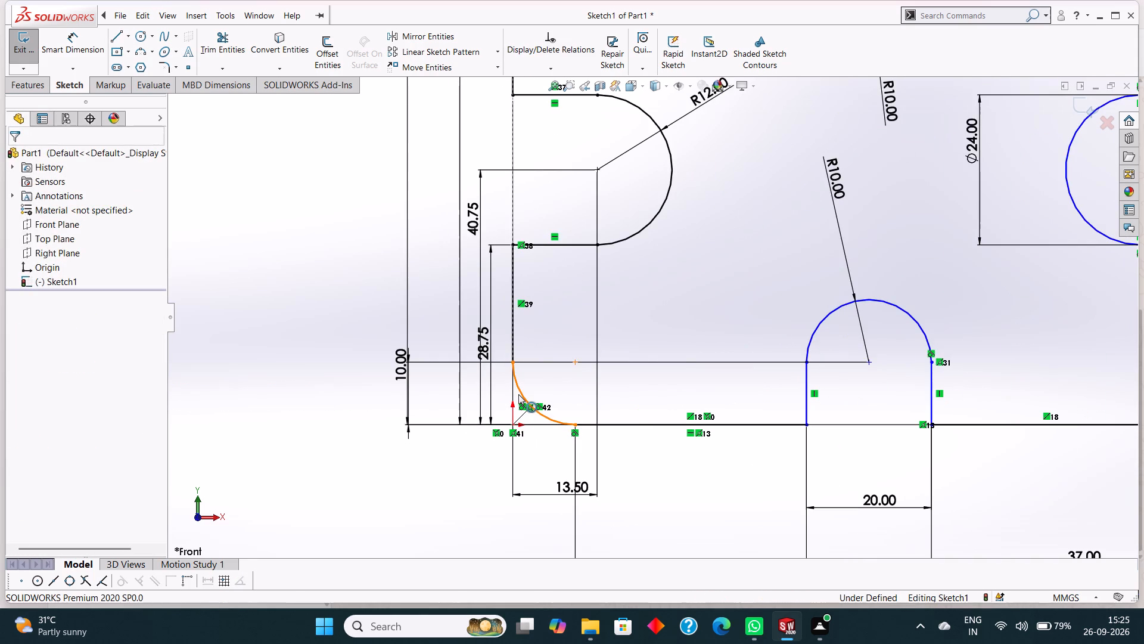
left_click(570, 585)
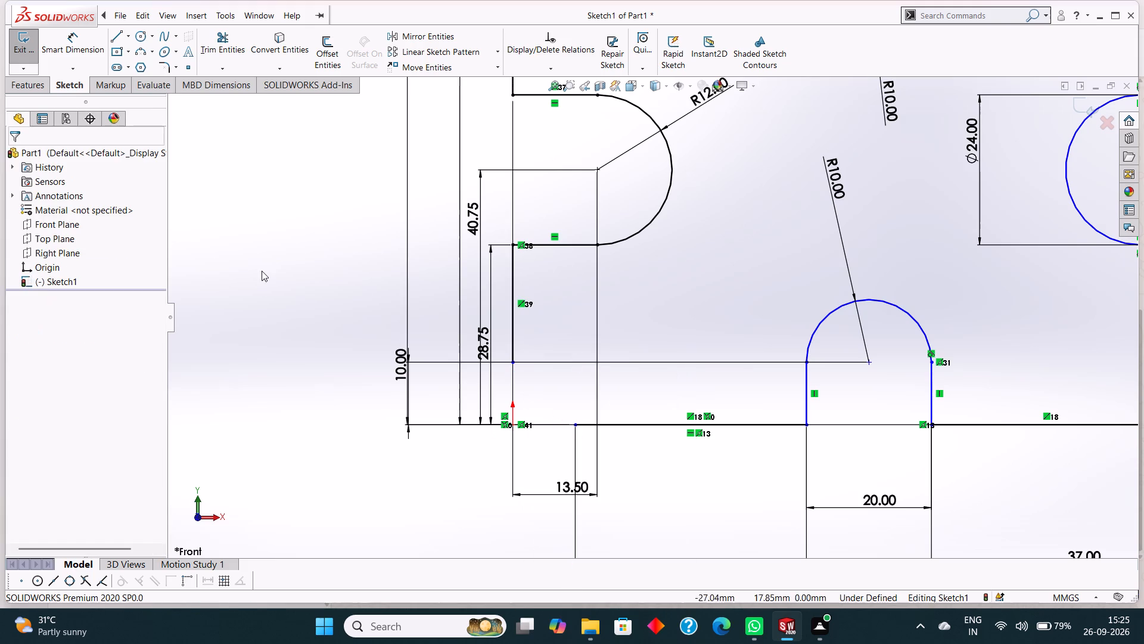
left_click(114, 36)
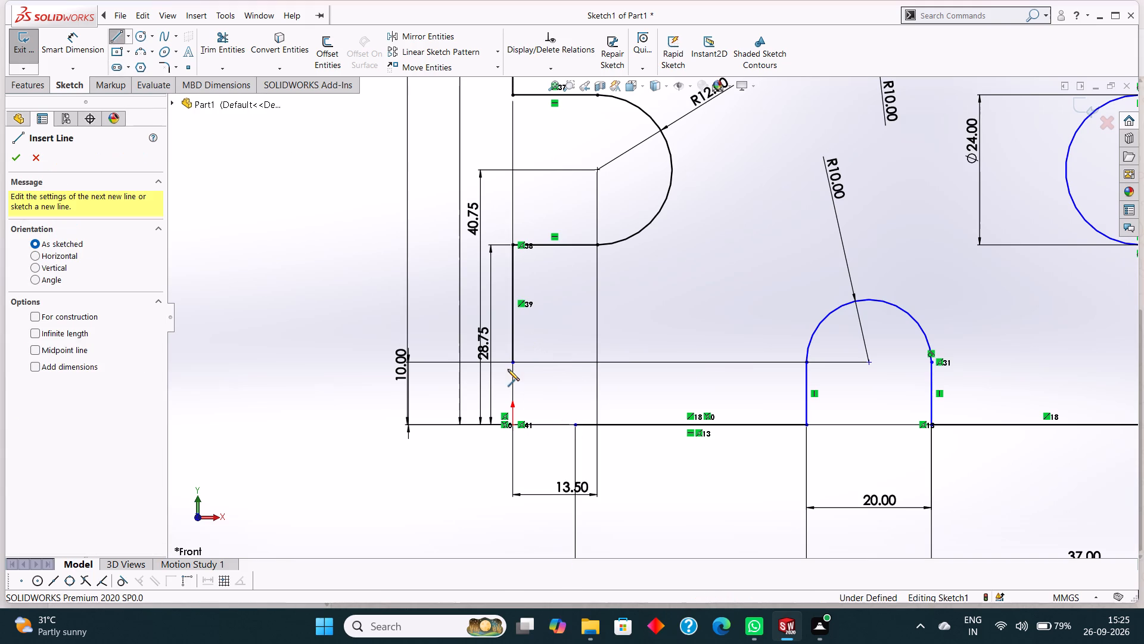
left_click(511, 363)
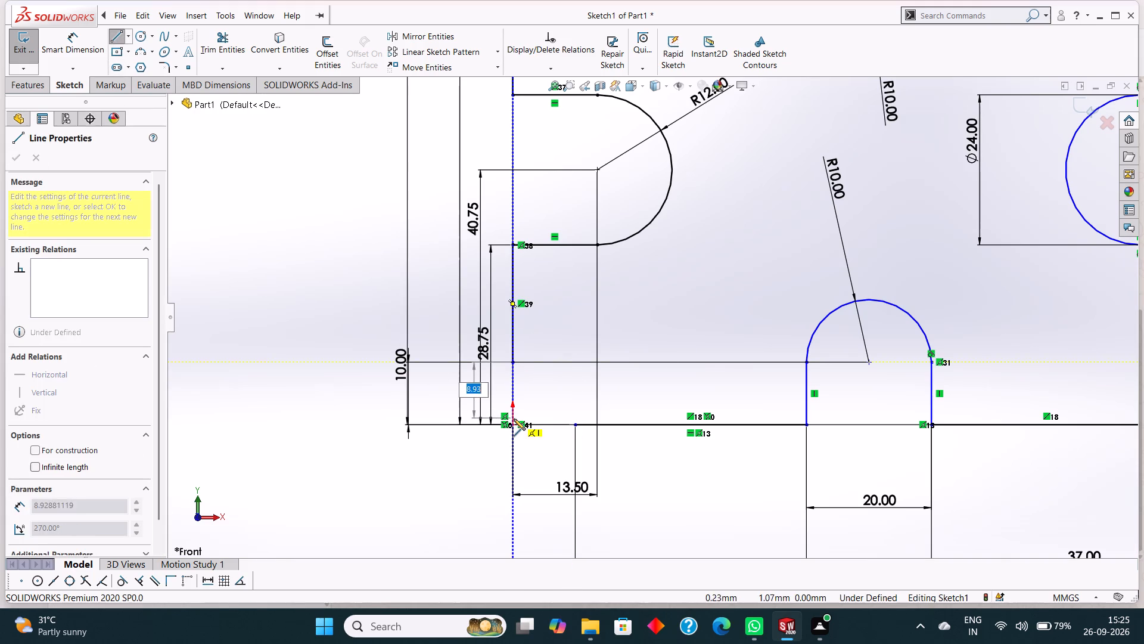
left_click(513, 423)
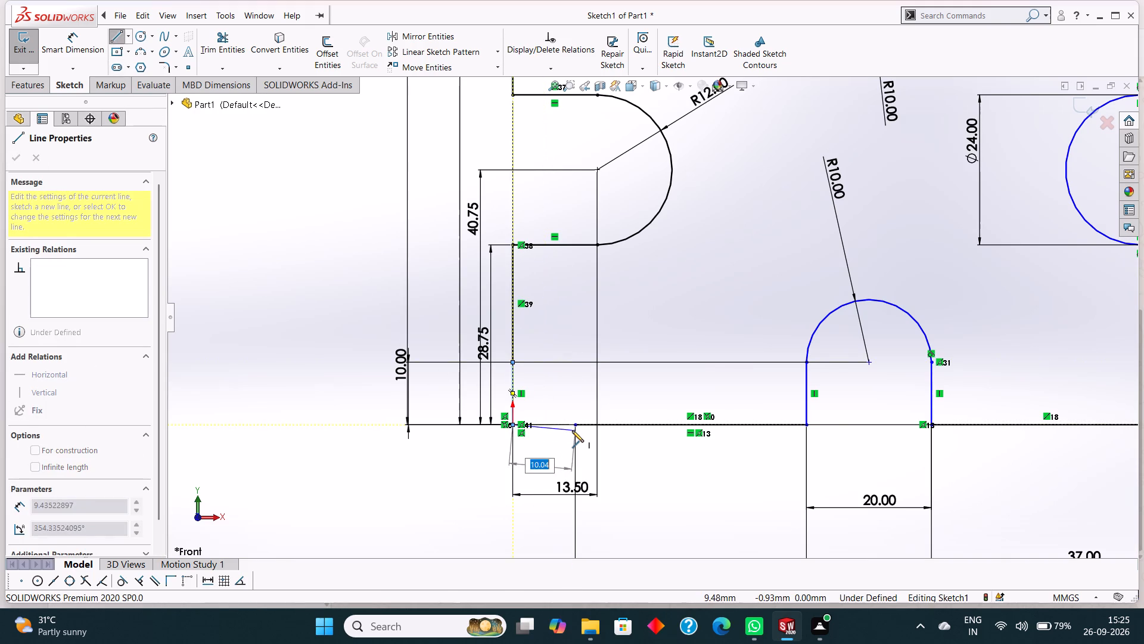
left_click(572, 425)
right_click(419, 470)
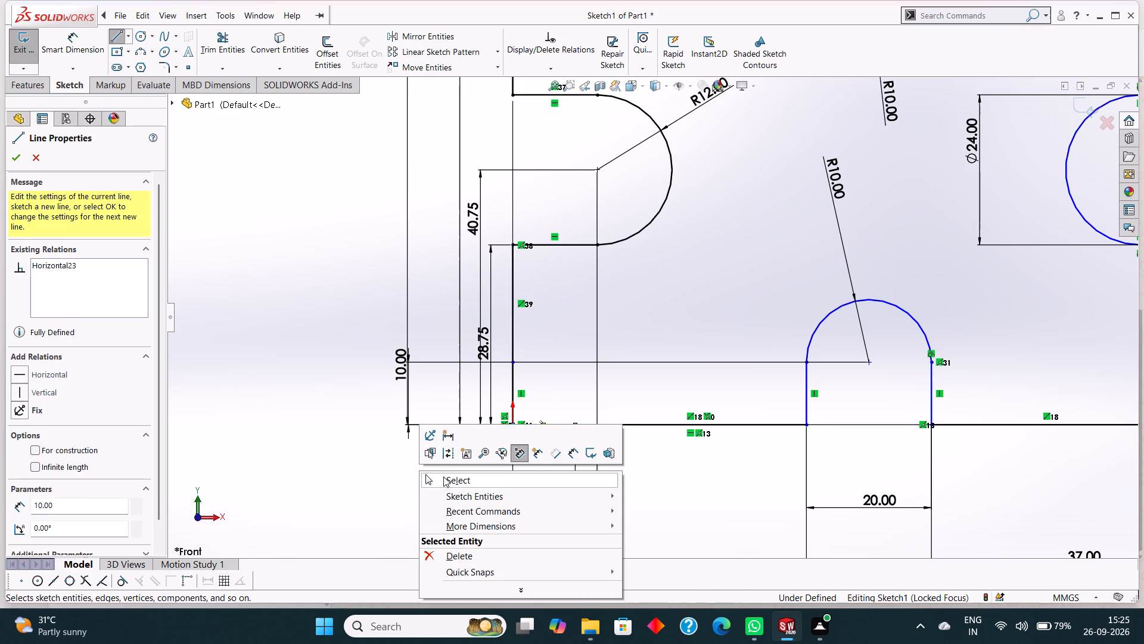
left_click(446, 478)
Try to extrude the sketched profile as a boss, Blind, 10 mm from the sketch plane.
scroll(478, 472, "up", 5)
scroll(545, 424, "up", 3)
scroll(650, 241, "down", 2)
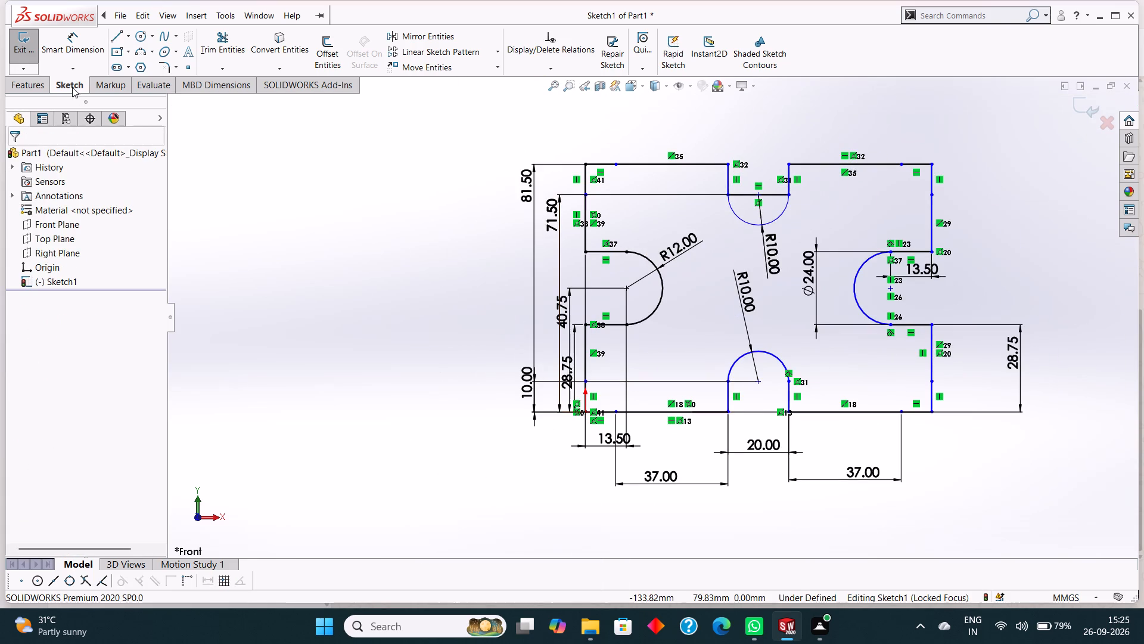
left_click(41, 80)
left_click(36, 52)
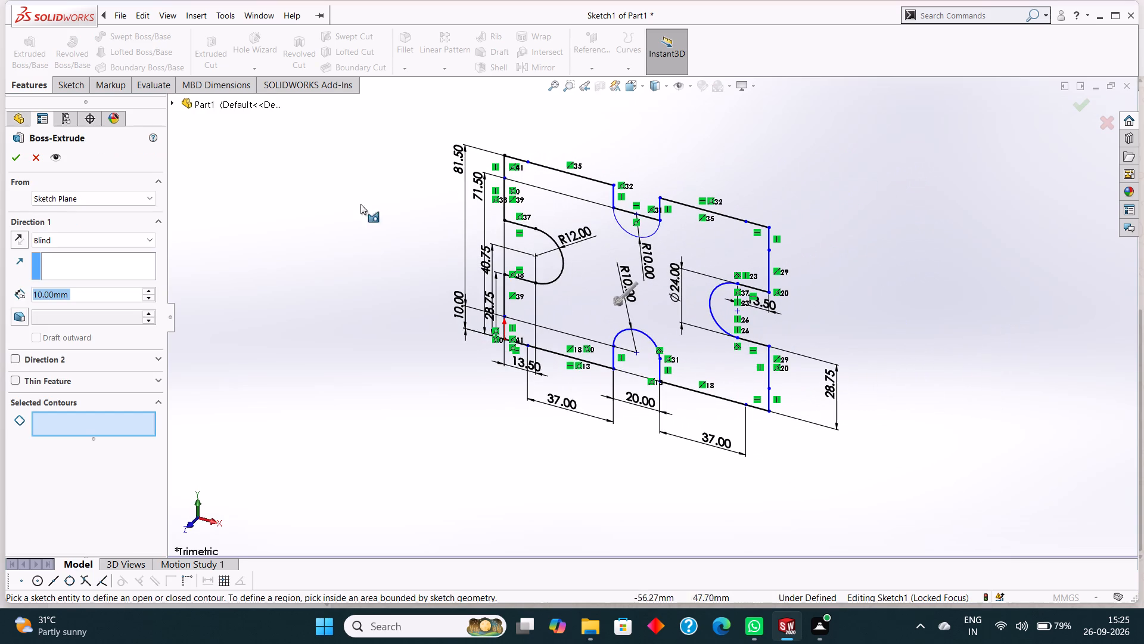
left_click(14, 154)
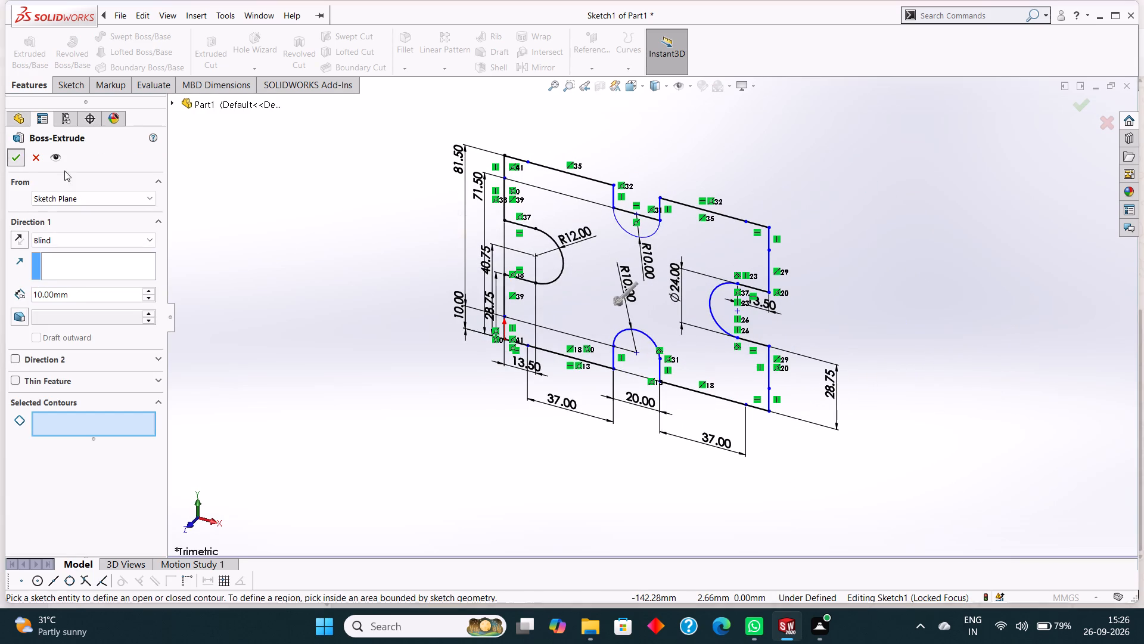
left_click(611, 346)
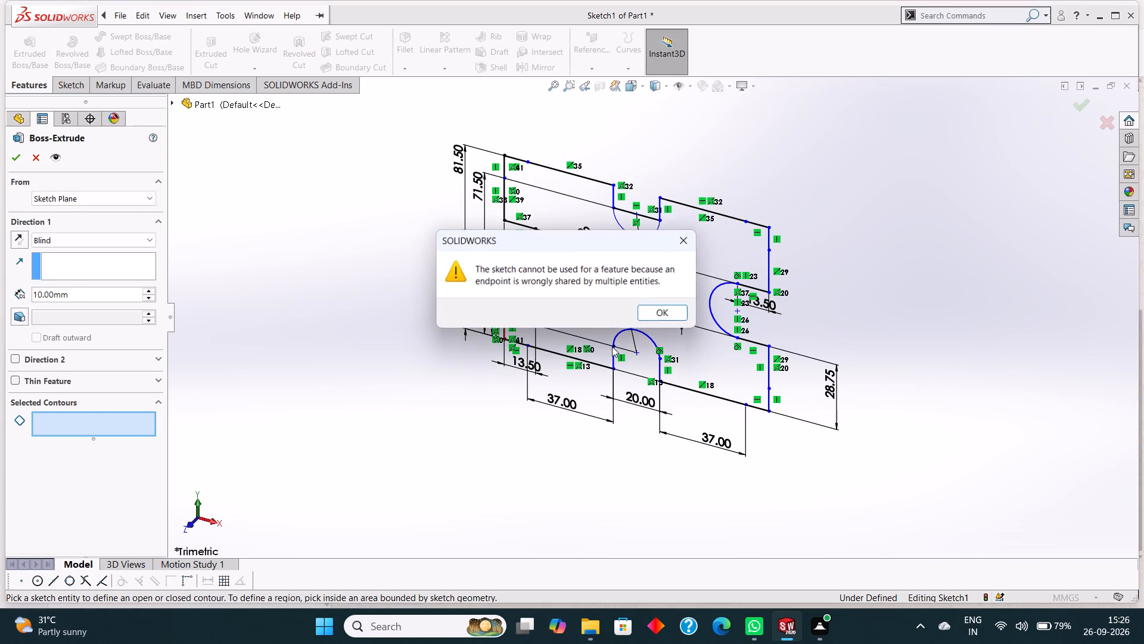
left_click(657, 311)
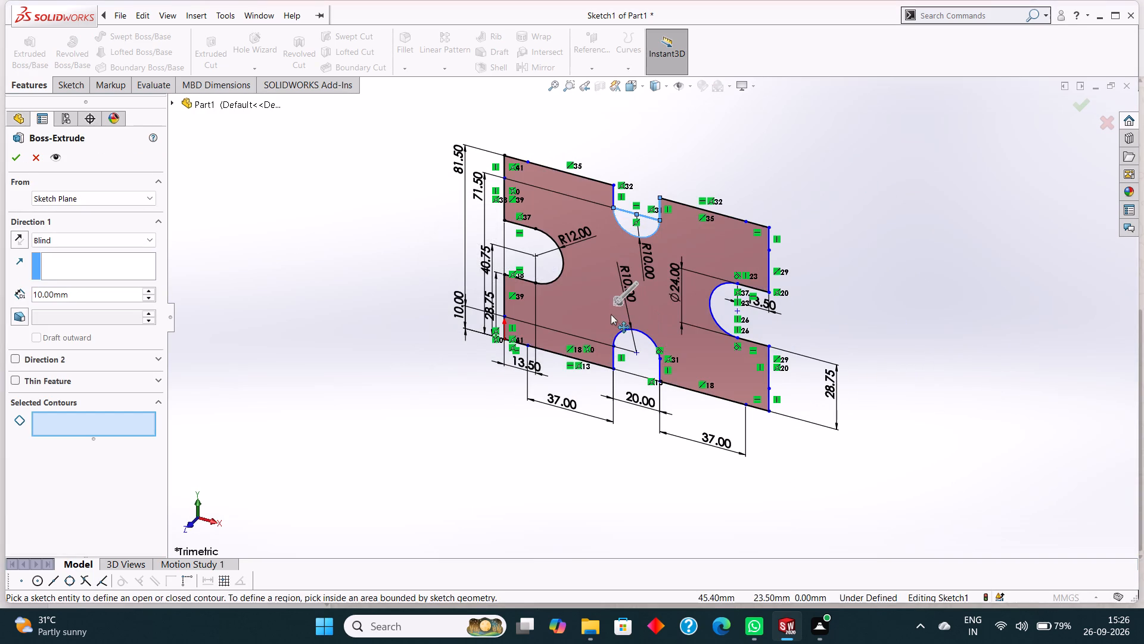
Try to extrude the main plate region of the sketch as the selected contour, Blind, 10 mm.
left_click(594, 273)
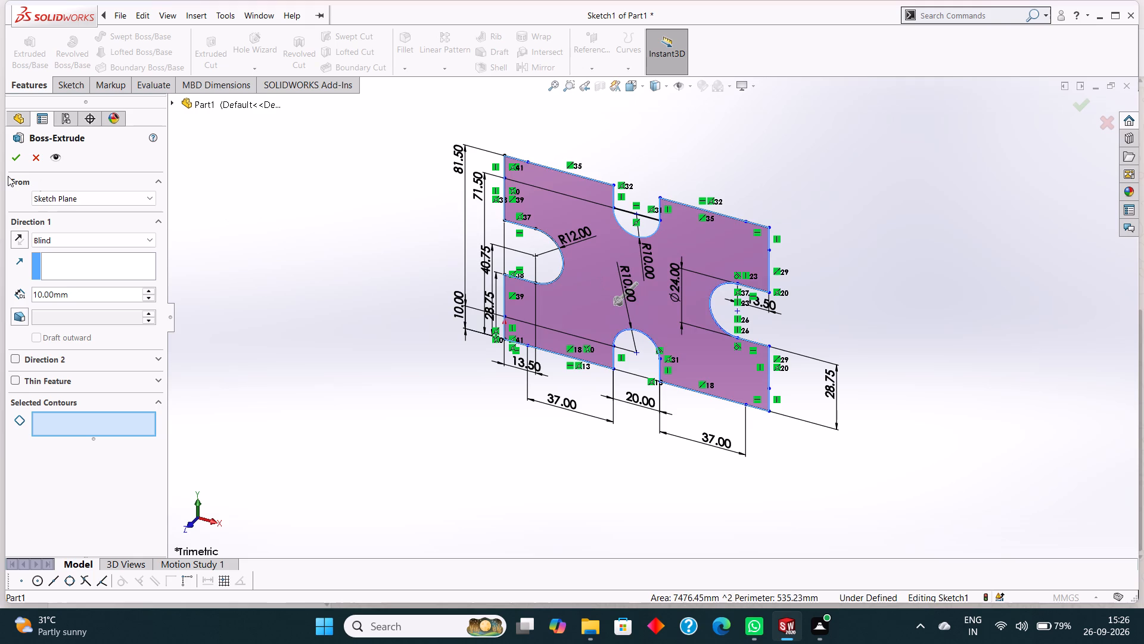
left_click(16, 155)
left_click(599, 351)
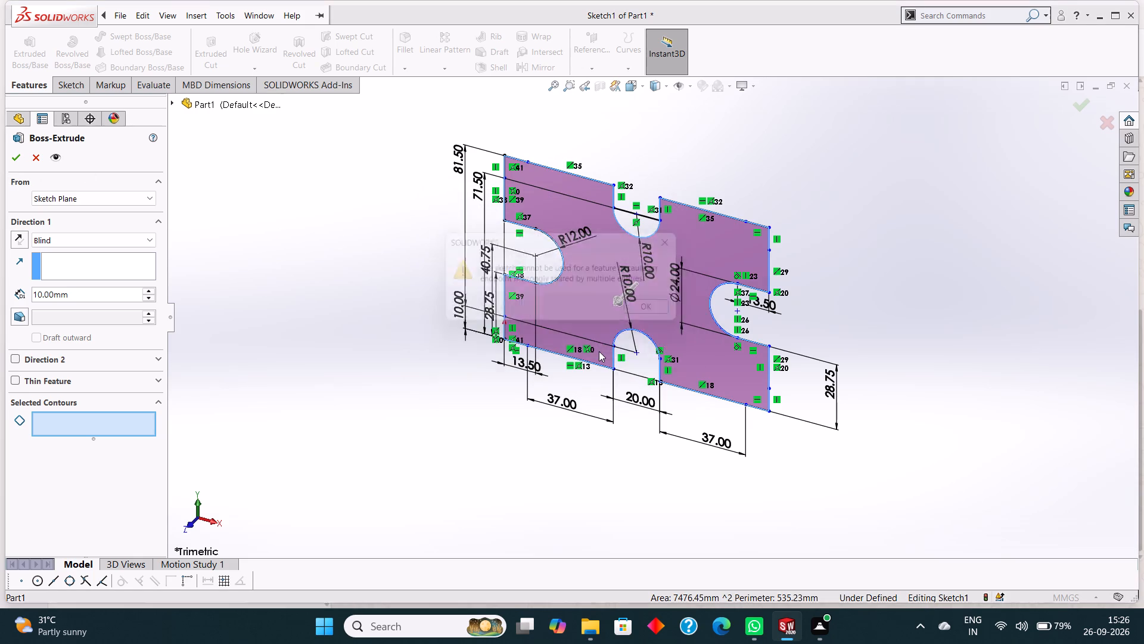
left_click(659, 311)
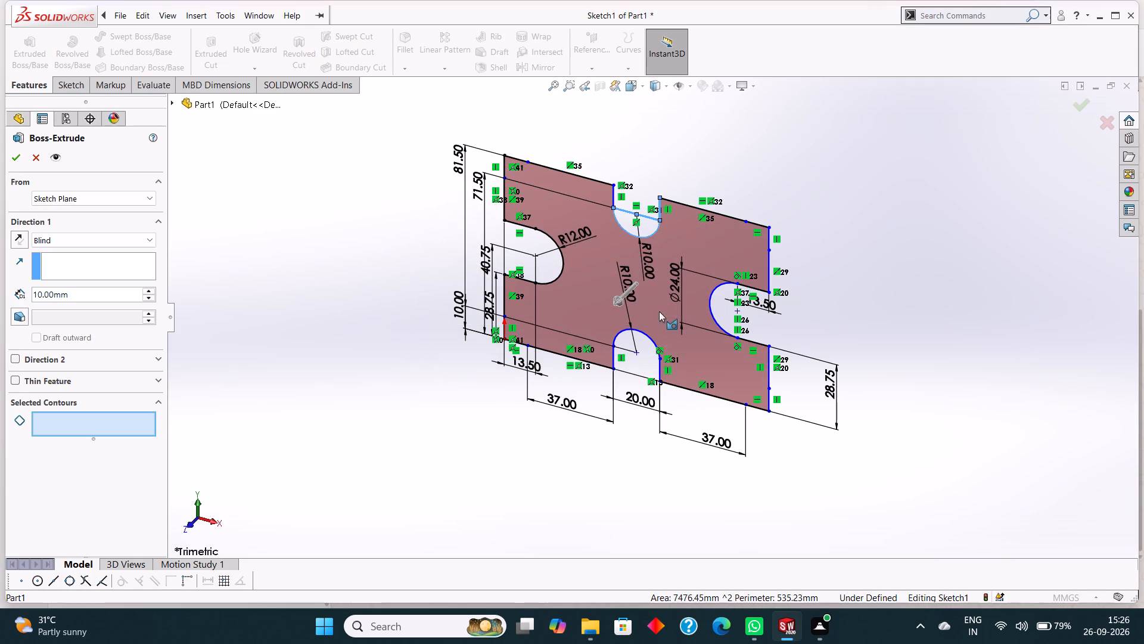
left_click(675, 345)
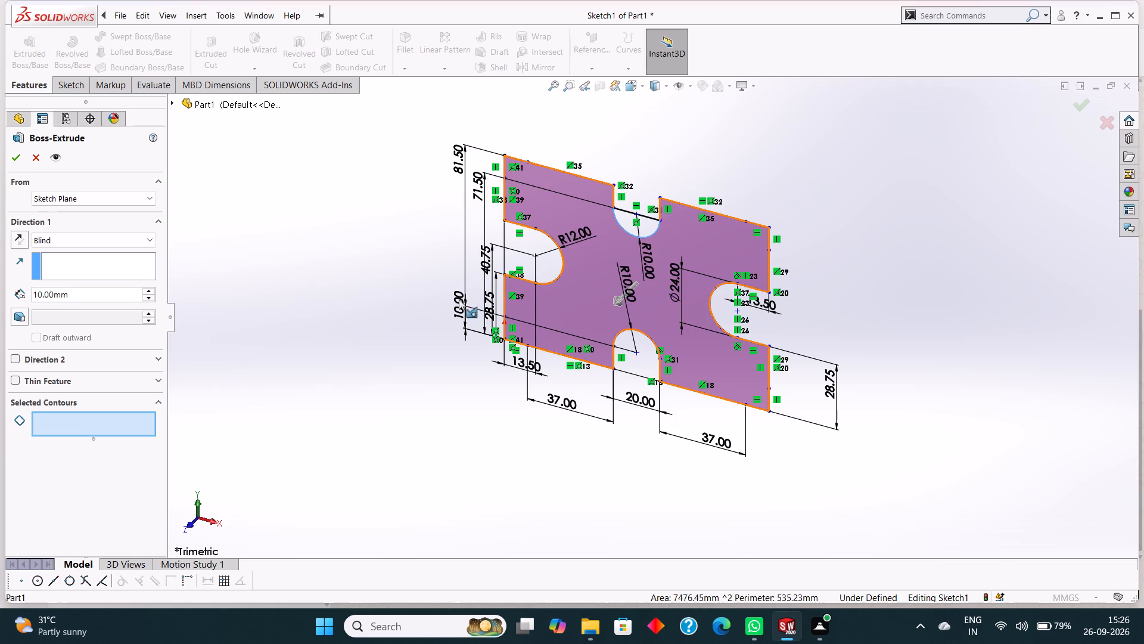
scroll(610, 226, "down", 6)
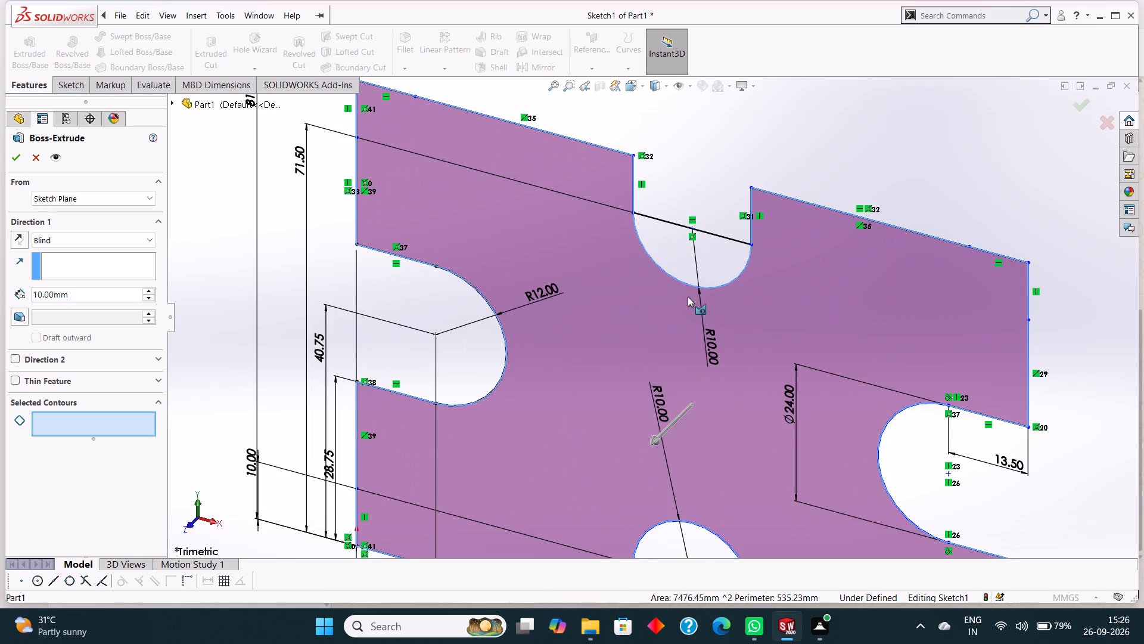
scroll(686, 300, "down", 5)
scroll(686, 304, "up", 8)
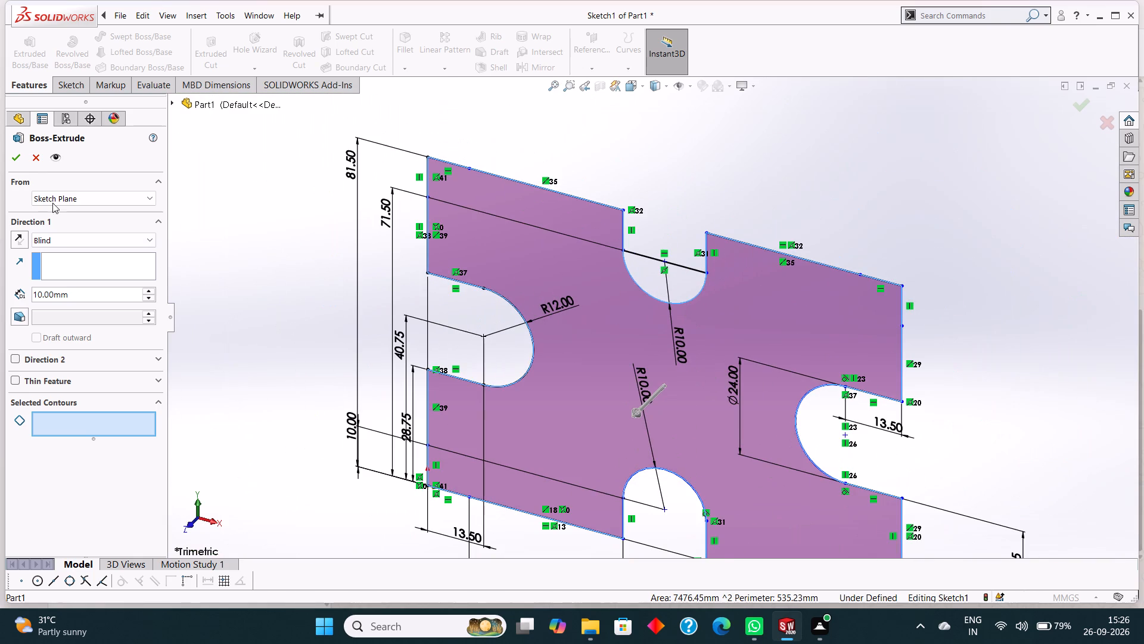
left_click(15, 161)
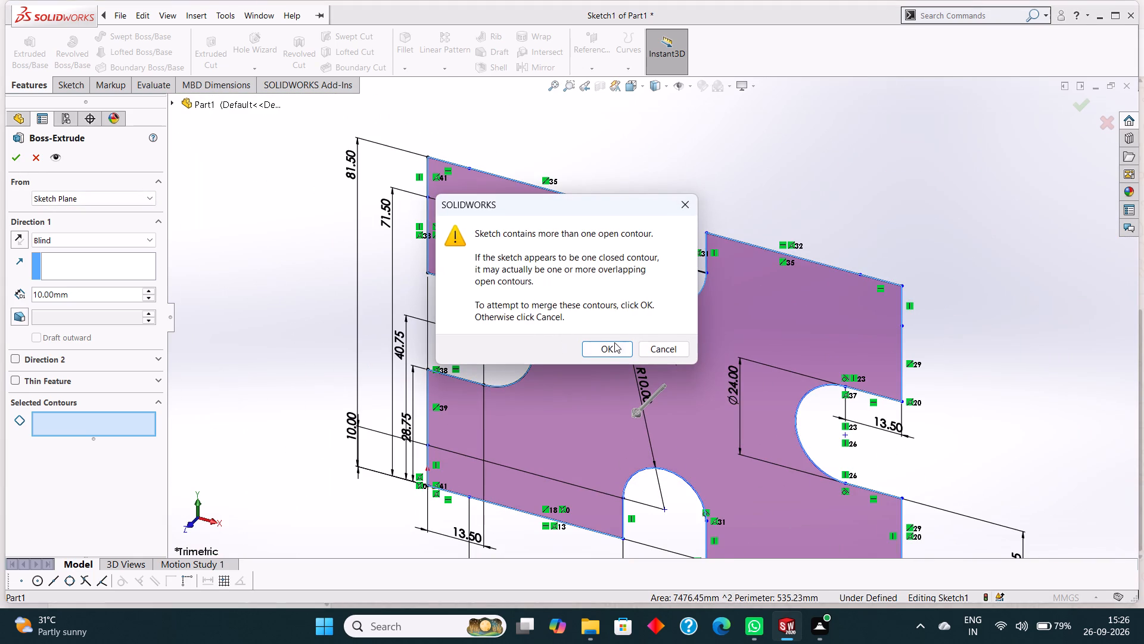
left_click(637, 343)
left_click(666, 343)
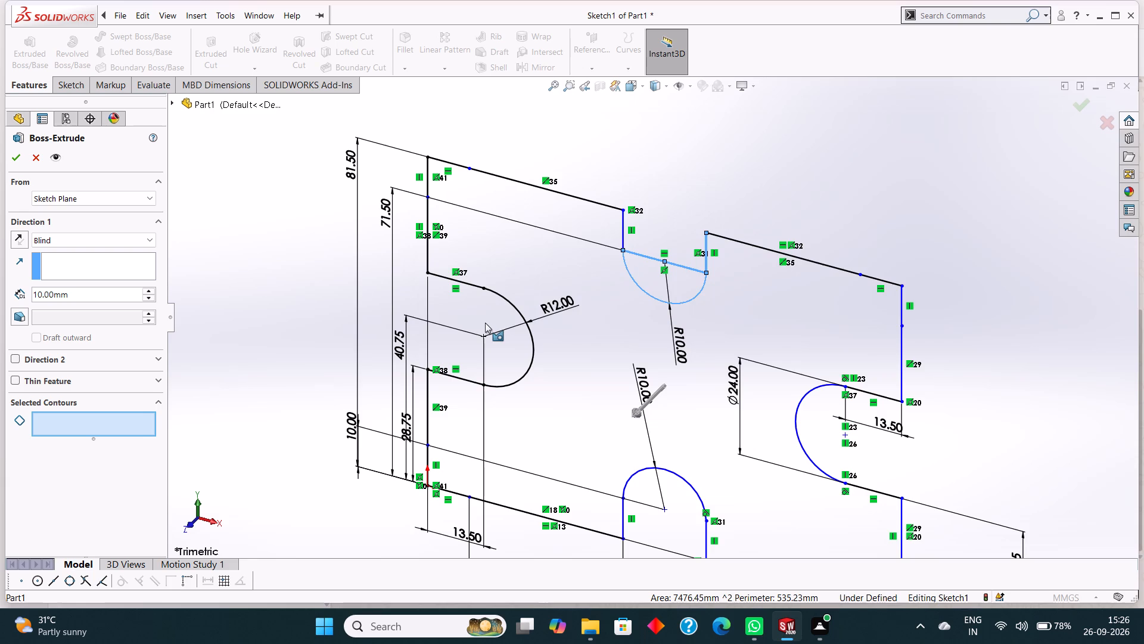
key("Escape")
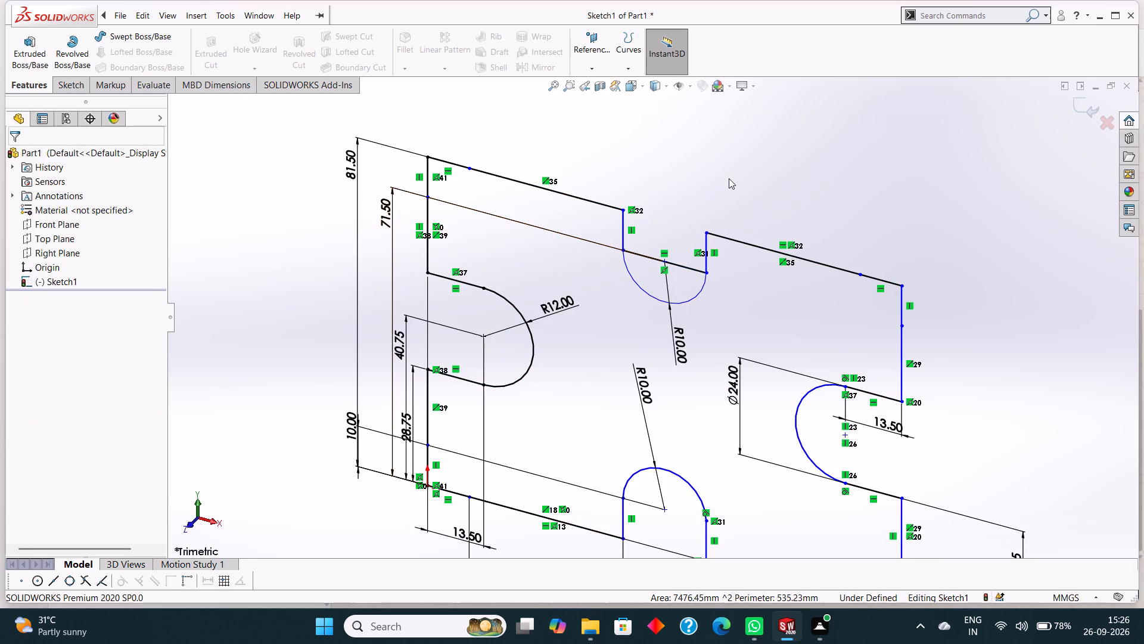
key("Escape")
Delete the 20 mm horizontal line crossing the top notch at its arc ends in the sketch.
scroll(729, 178, "up", 2)
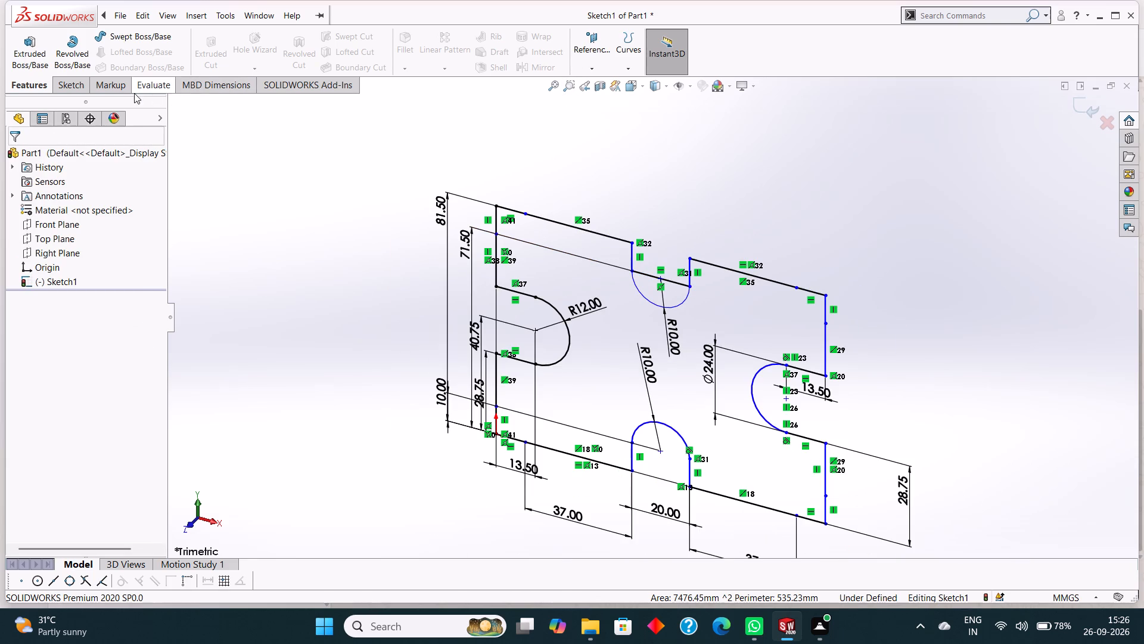
left_click(76, 82)
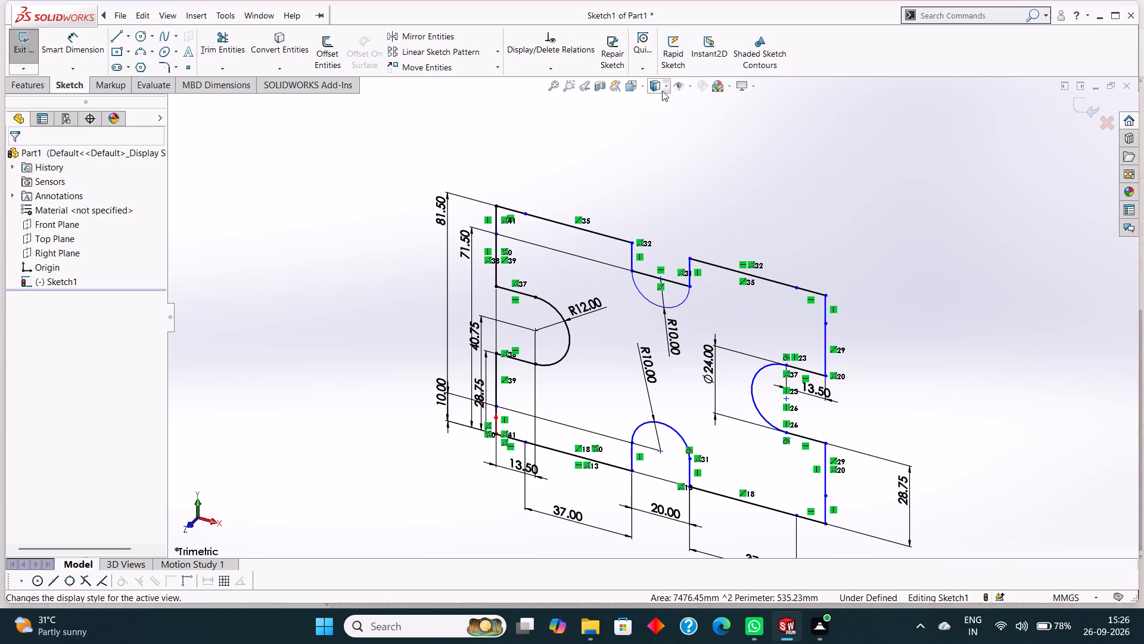
left_click(670, 91)
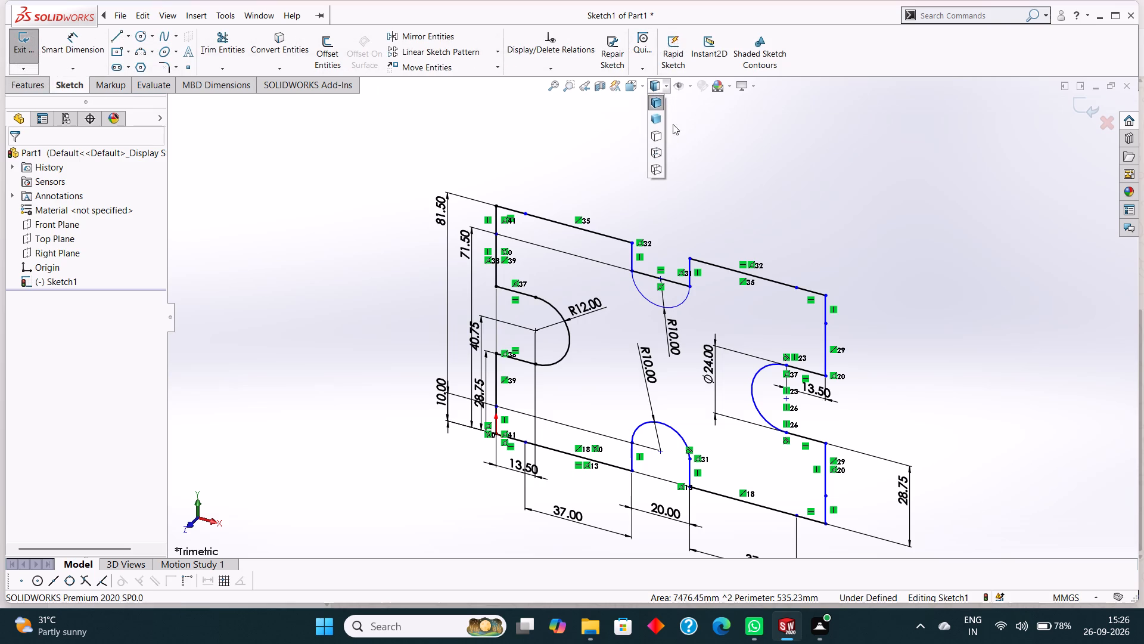
left_click(697, 121)
left_click(645, 85)
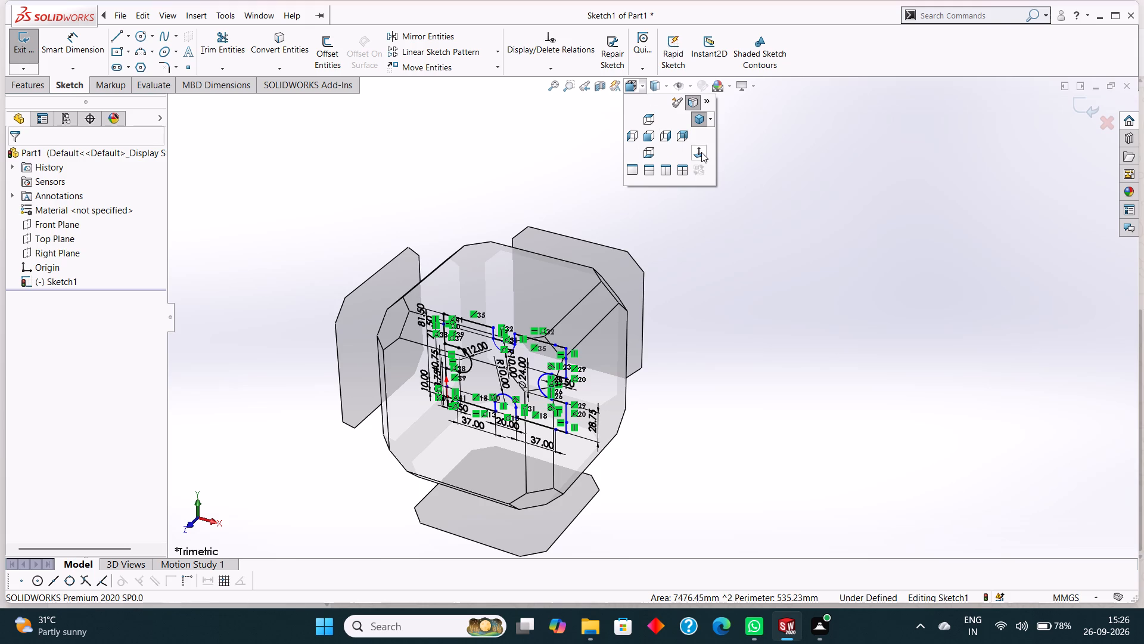
left_click(701, 153)
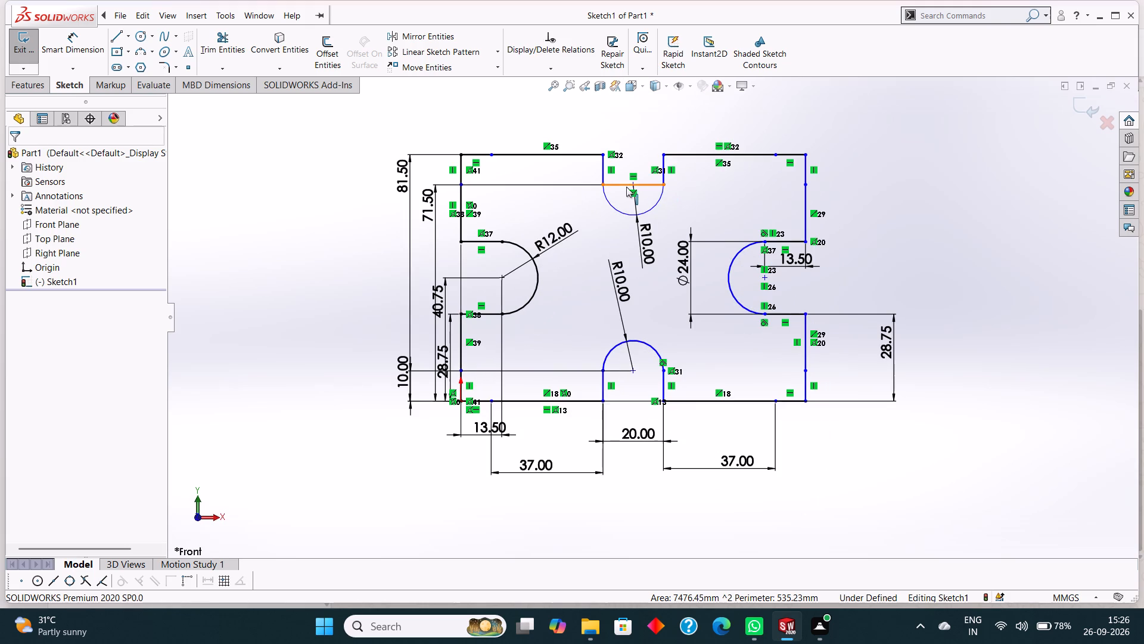
right_click(617, 184)
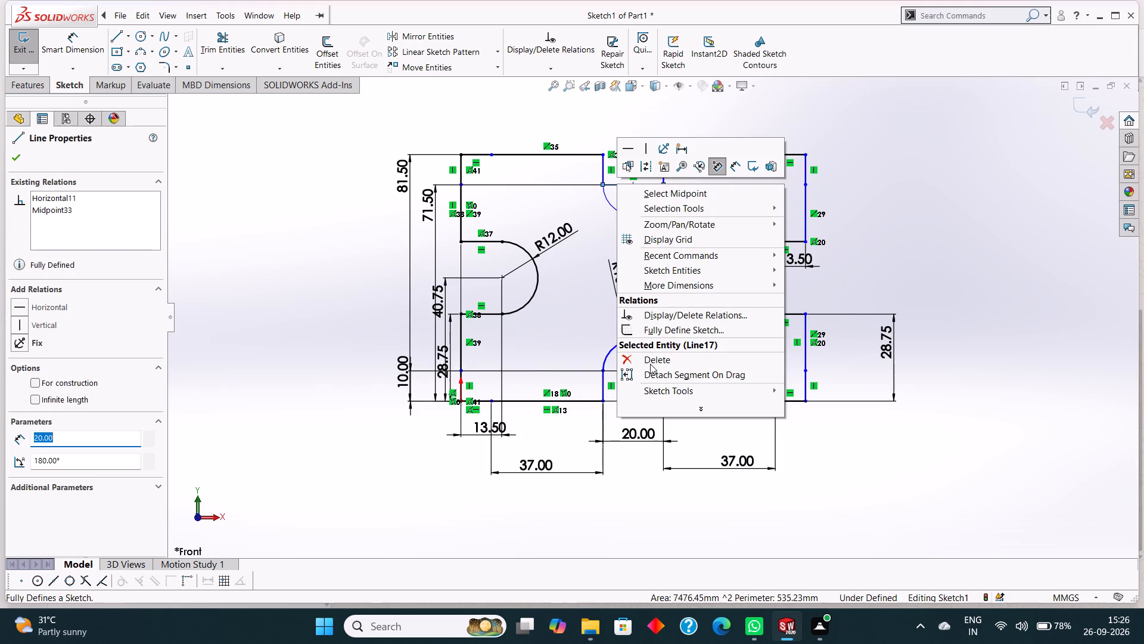
left_click(650, 364)
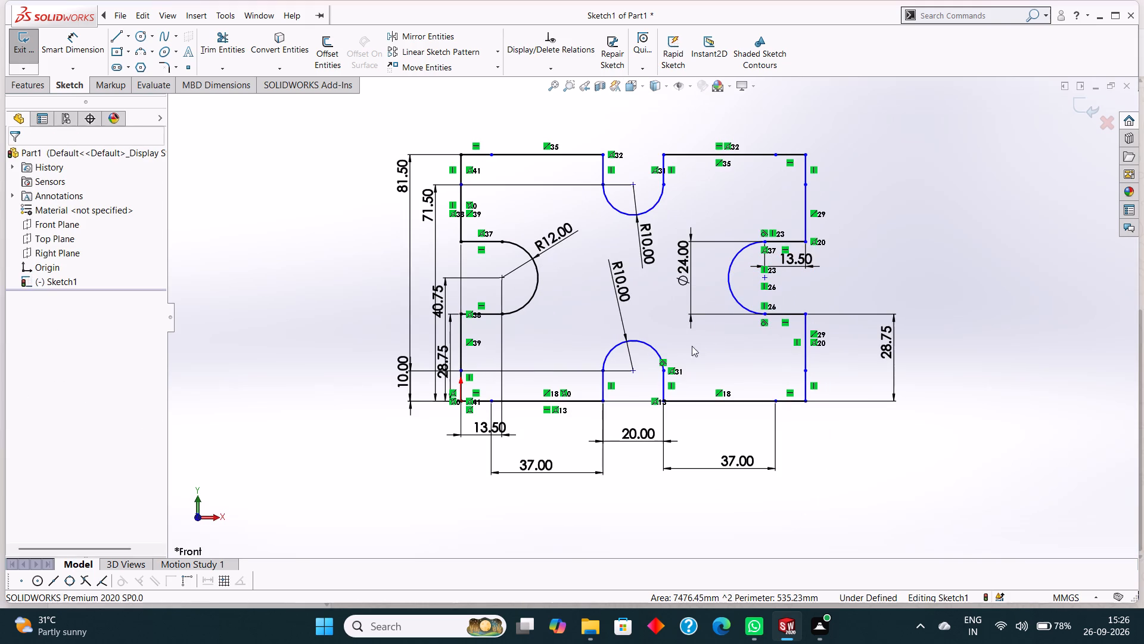
Extrude the plate profile as a boss from the sketch plane, Blind, 10 mm deep.
left_click(30, 84)
left_click(29, 58)
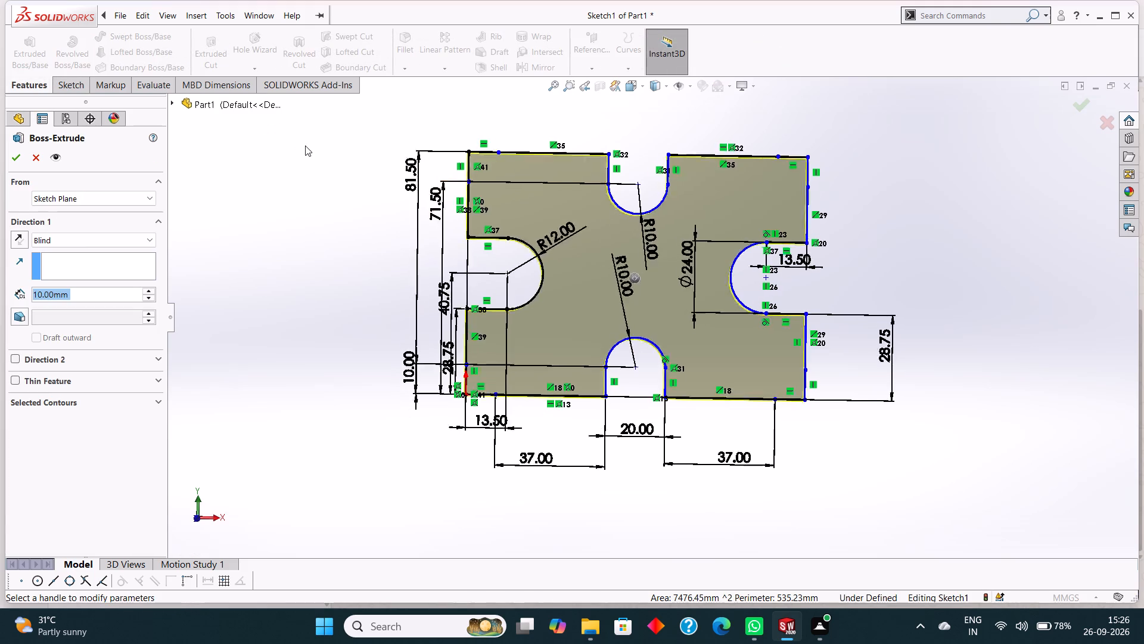
left_click(17, 157)
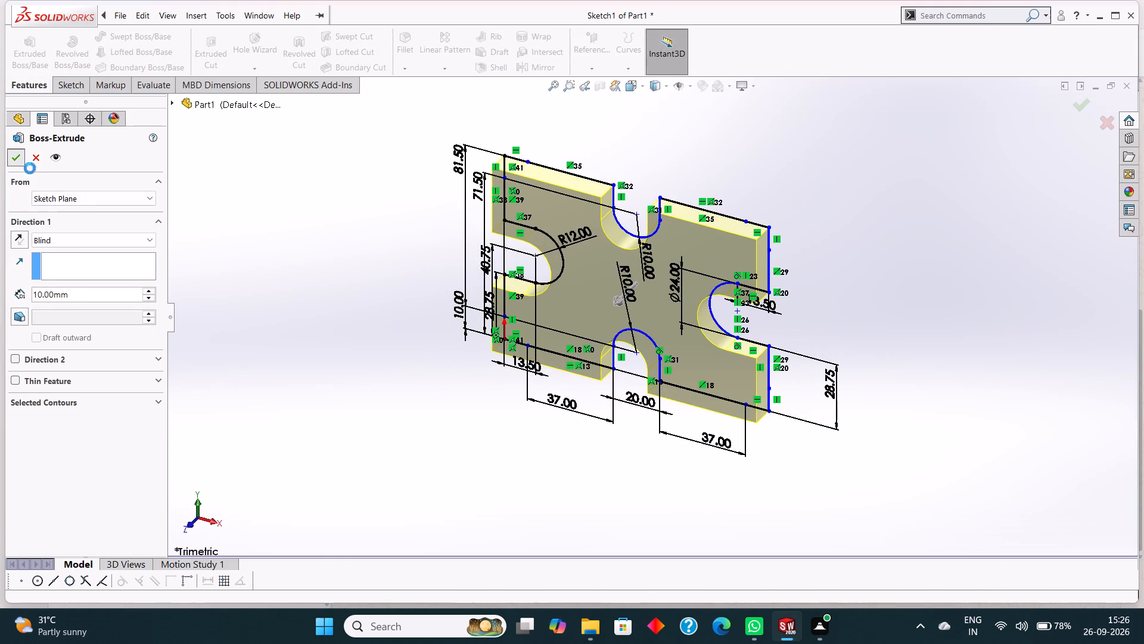
left_click(323, 218)
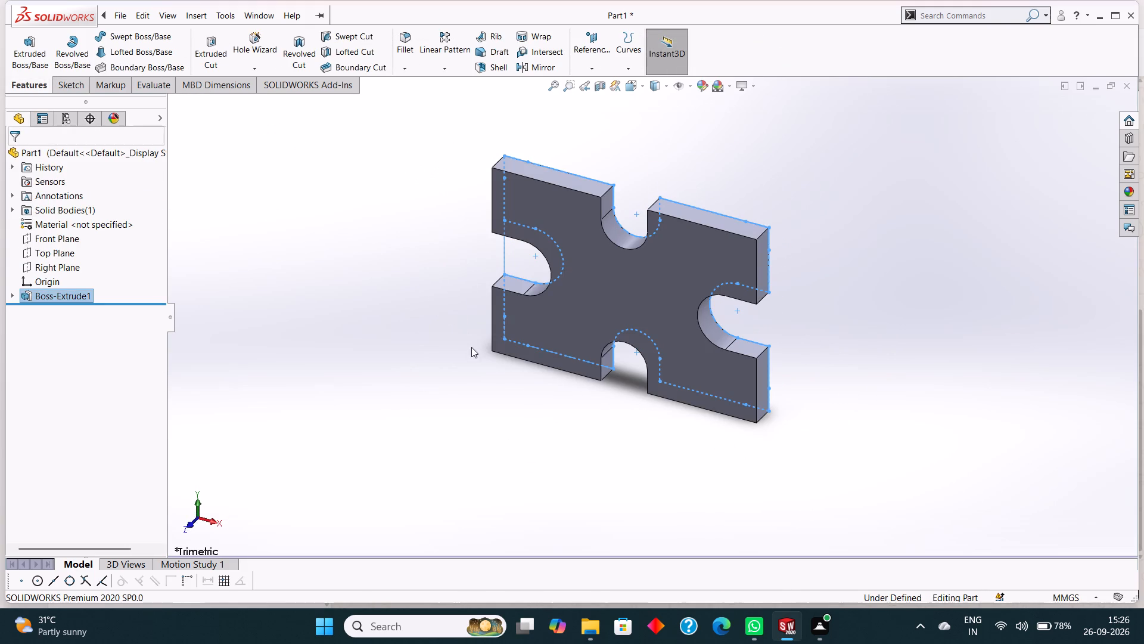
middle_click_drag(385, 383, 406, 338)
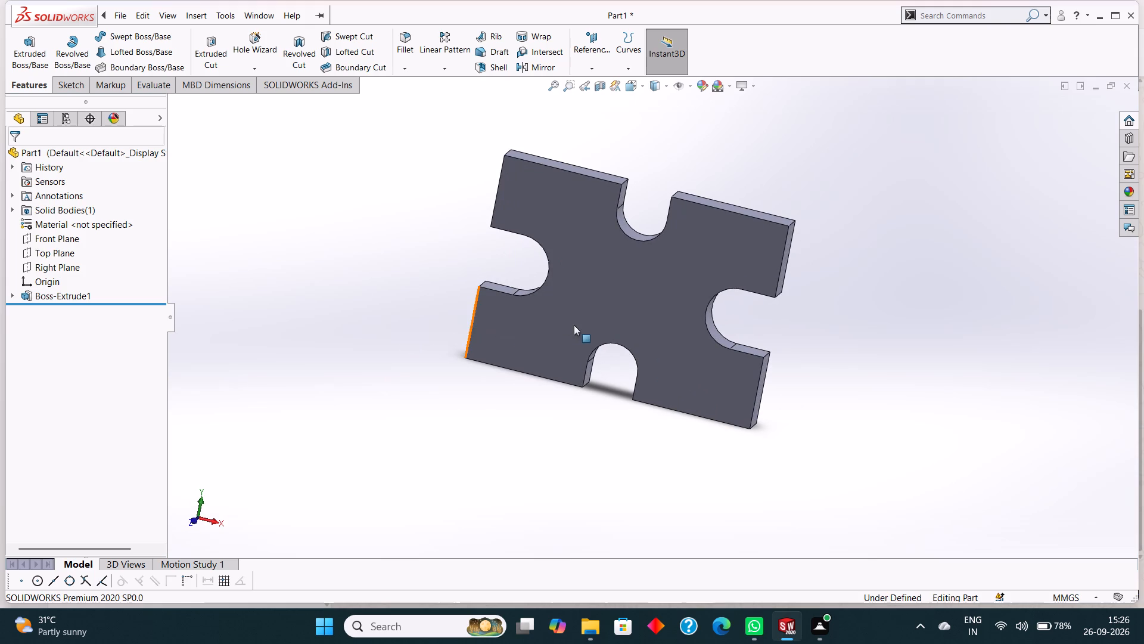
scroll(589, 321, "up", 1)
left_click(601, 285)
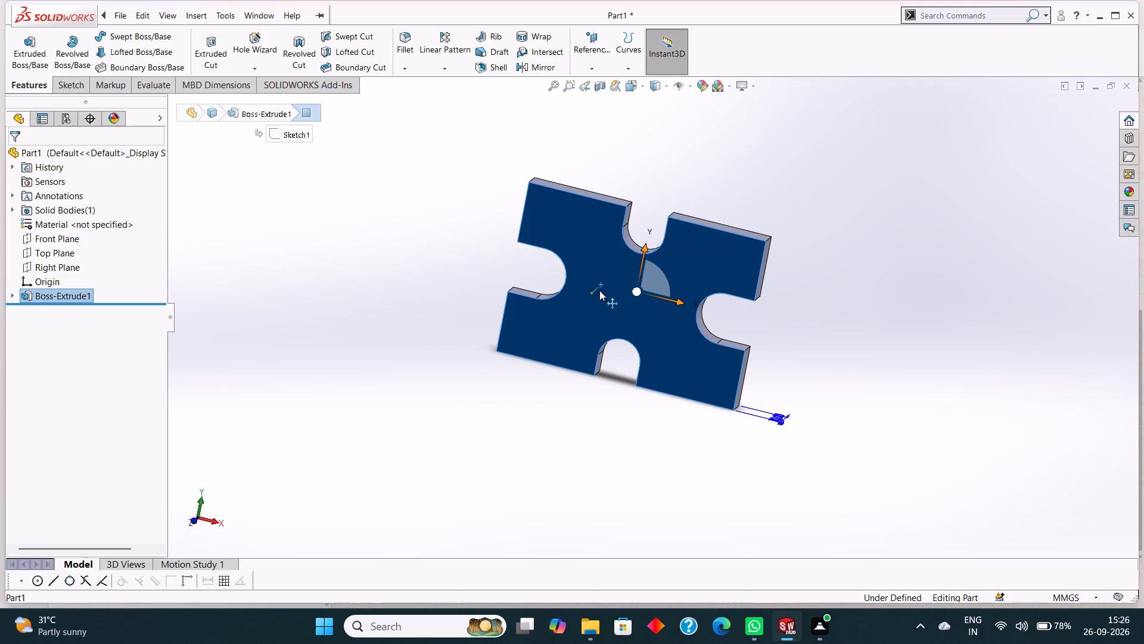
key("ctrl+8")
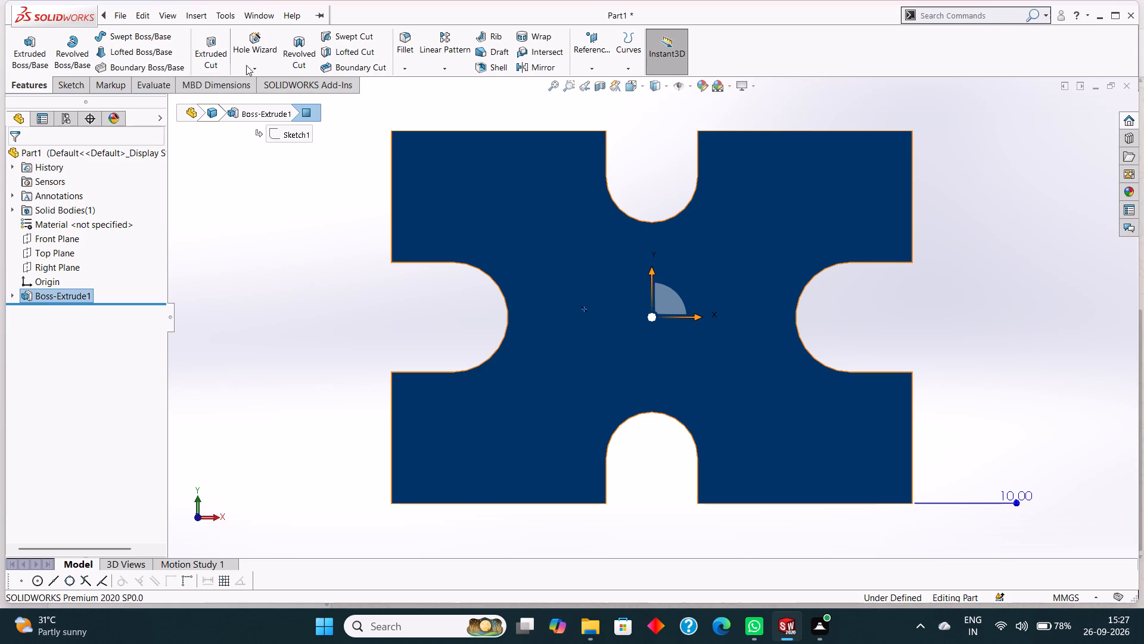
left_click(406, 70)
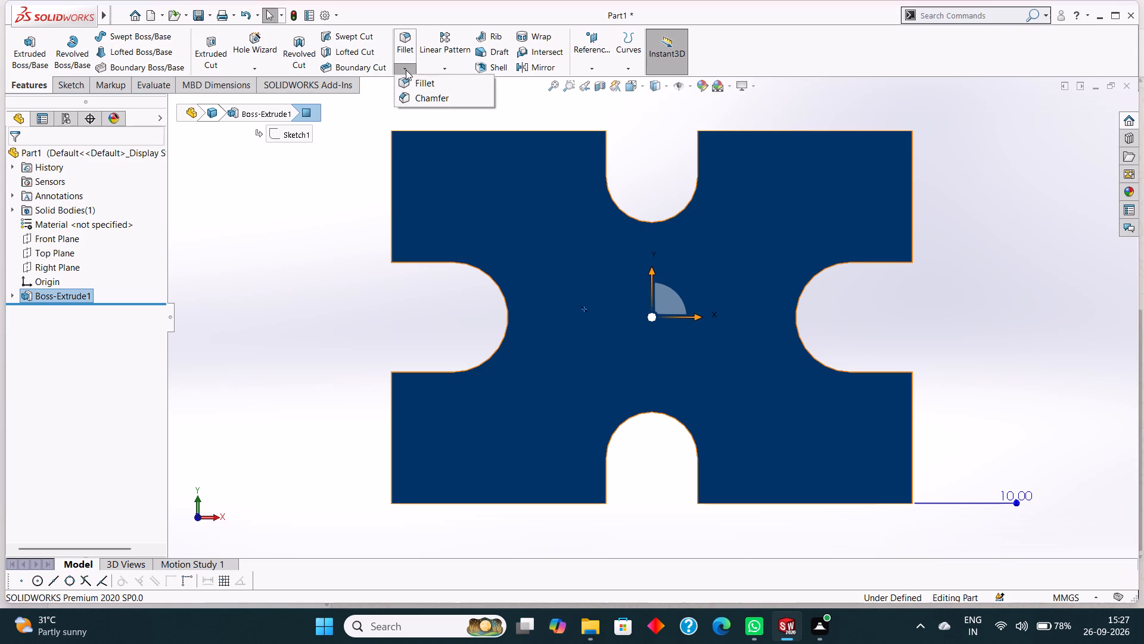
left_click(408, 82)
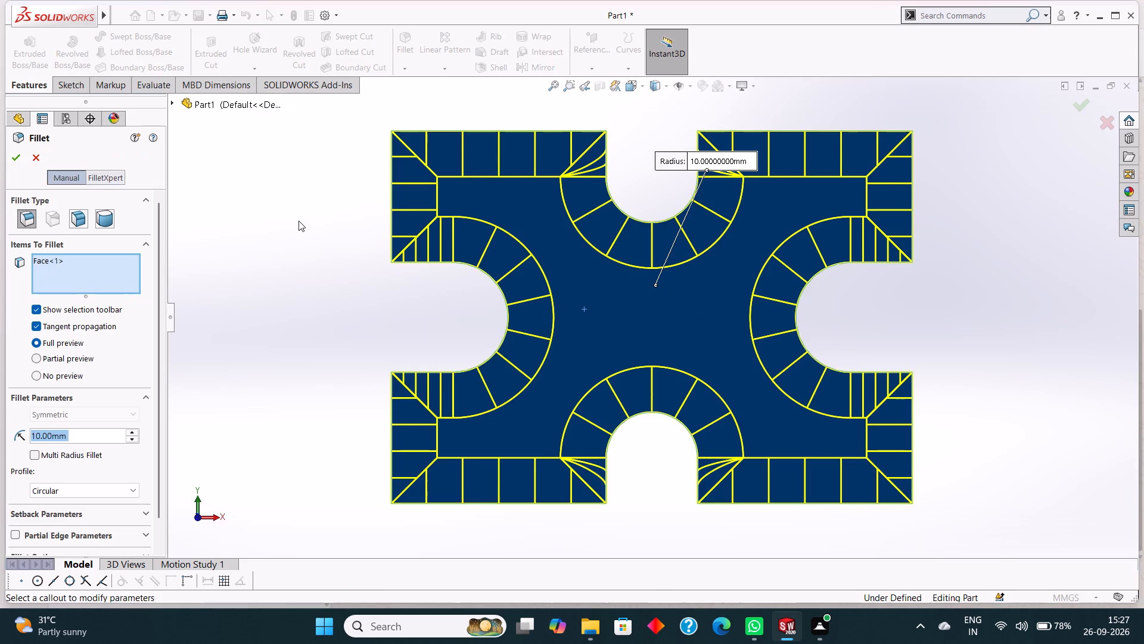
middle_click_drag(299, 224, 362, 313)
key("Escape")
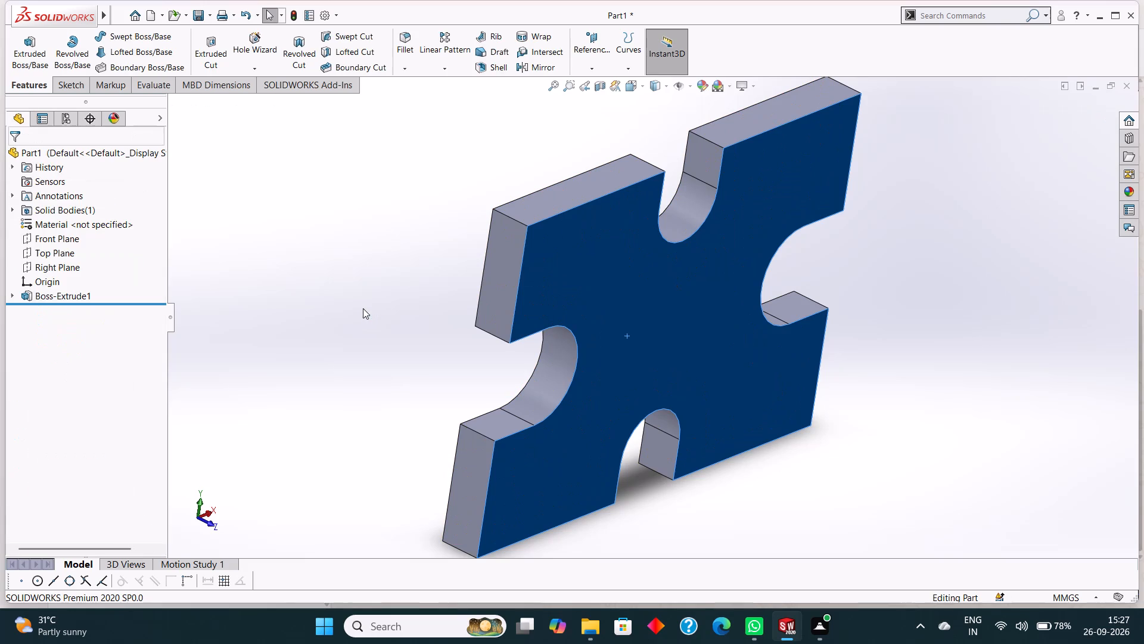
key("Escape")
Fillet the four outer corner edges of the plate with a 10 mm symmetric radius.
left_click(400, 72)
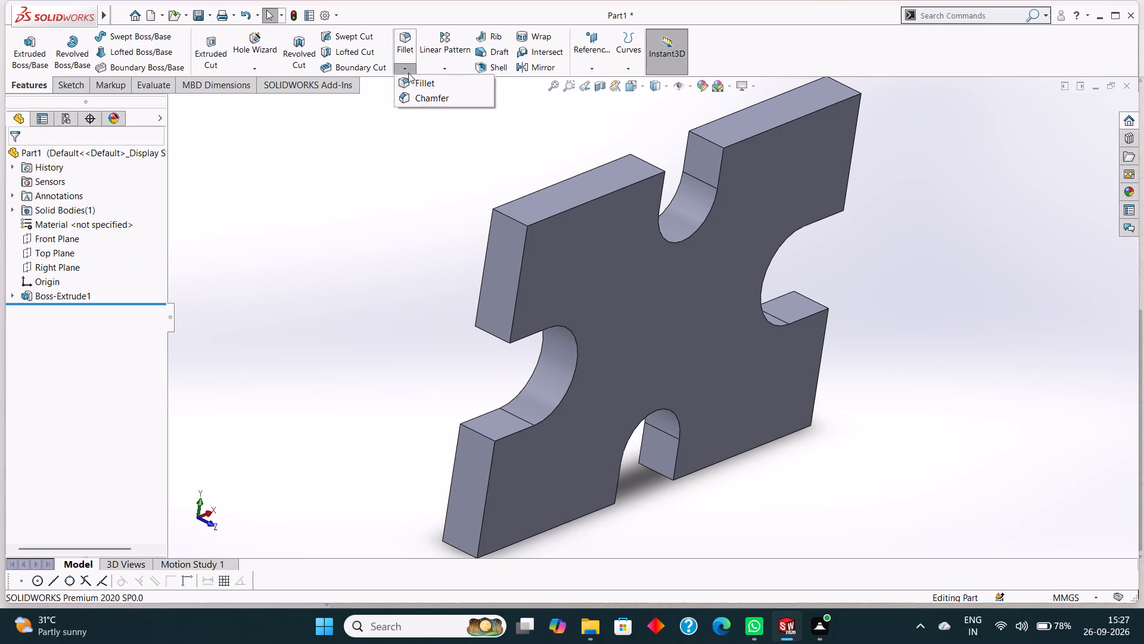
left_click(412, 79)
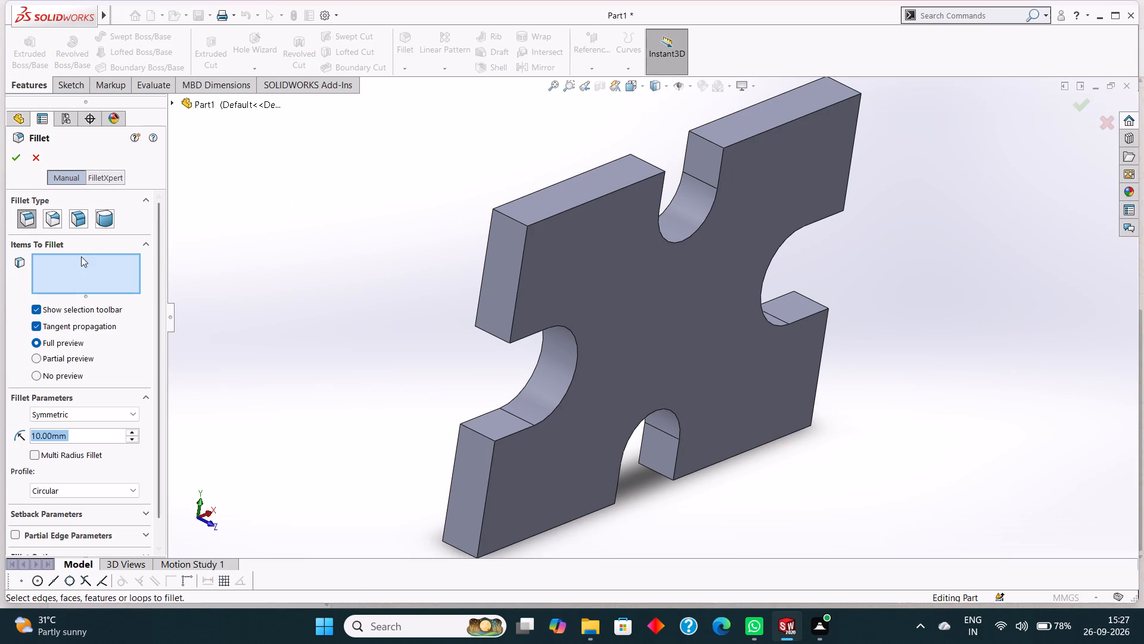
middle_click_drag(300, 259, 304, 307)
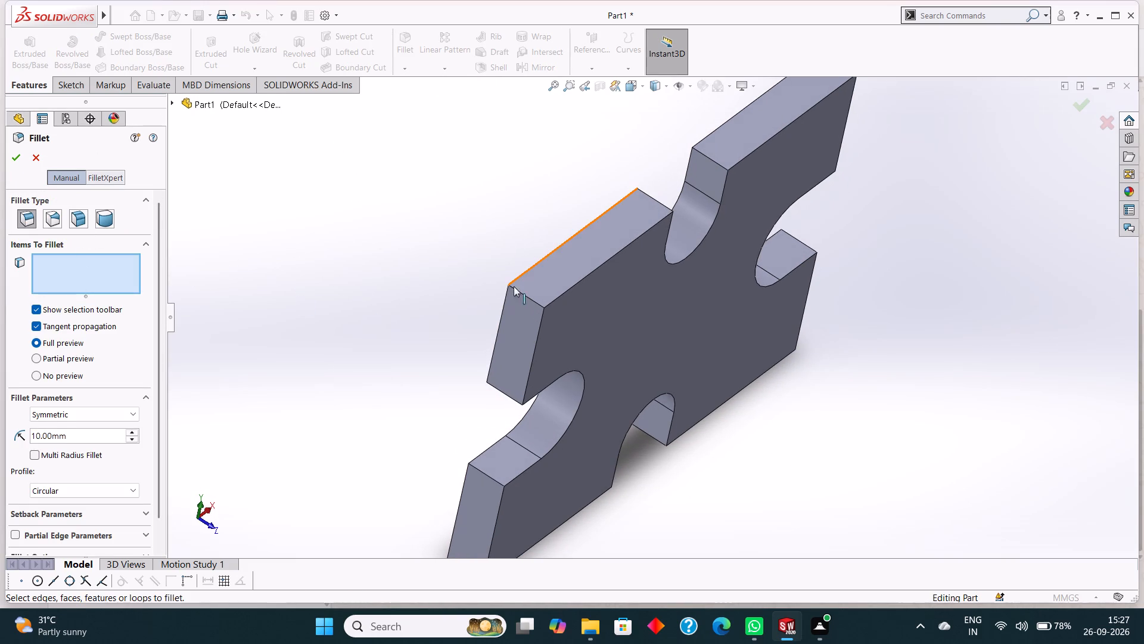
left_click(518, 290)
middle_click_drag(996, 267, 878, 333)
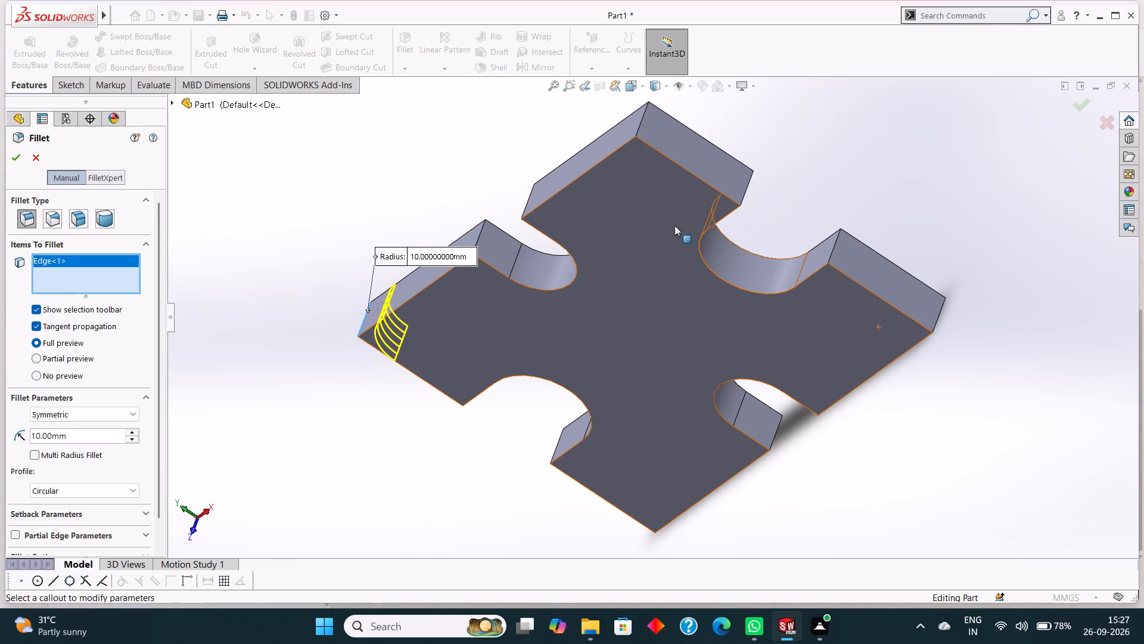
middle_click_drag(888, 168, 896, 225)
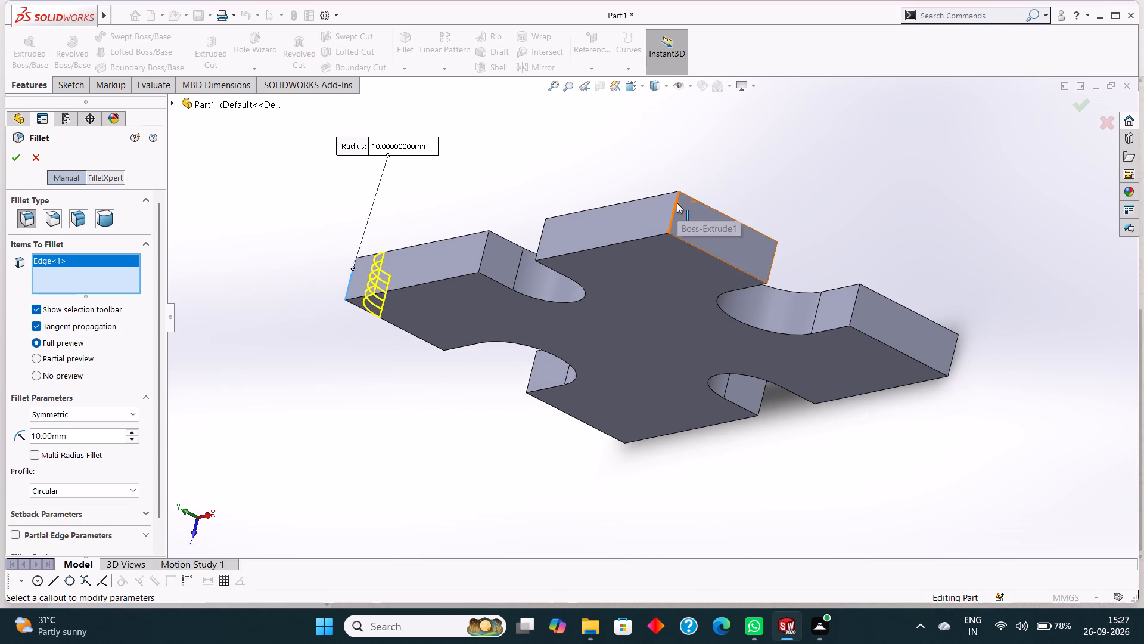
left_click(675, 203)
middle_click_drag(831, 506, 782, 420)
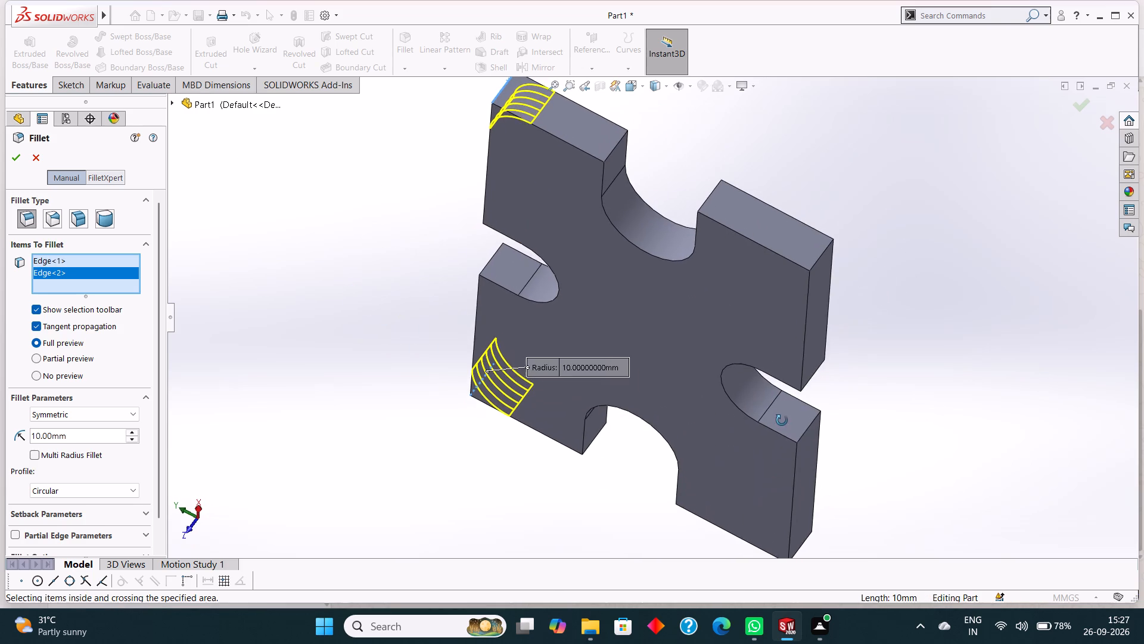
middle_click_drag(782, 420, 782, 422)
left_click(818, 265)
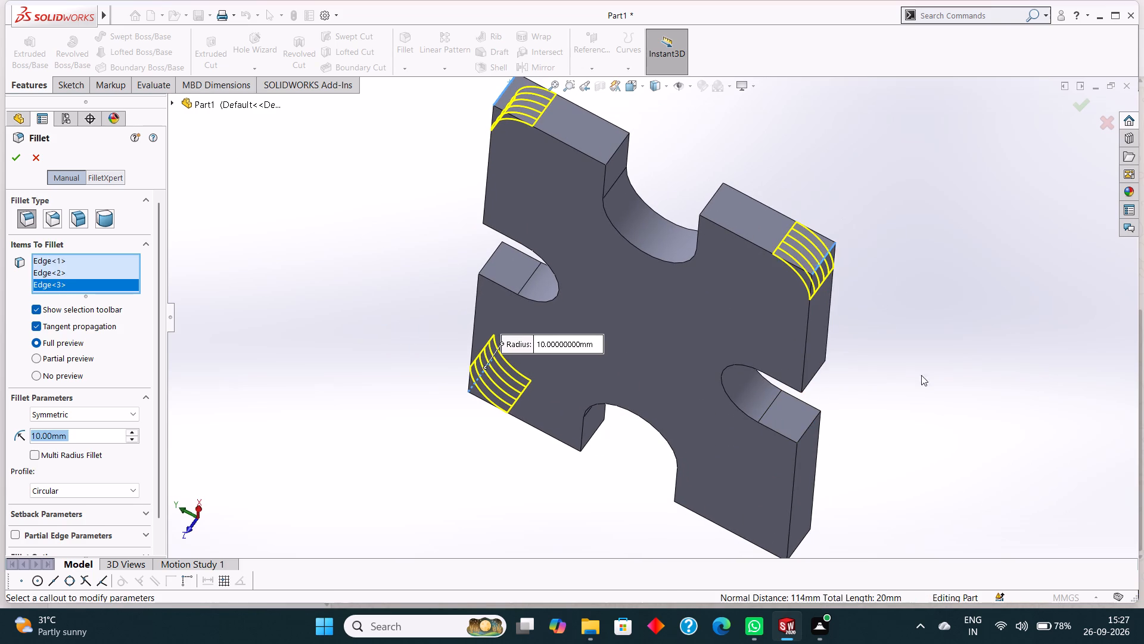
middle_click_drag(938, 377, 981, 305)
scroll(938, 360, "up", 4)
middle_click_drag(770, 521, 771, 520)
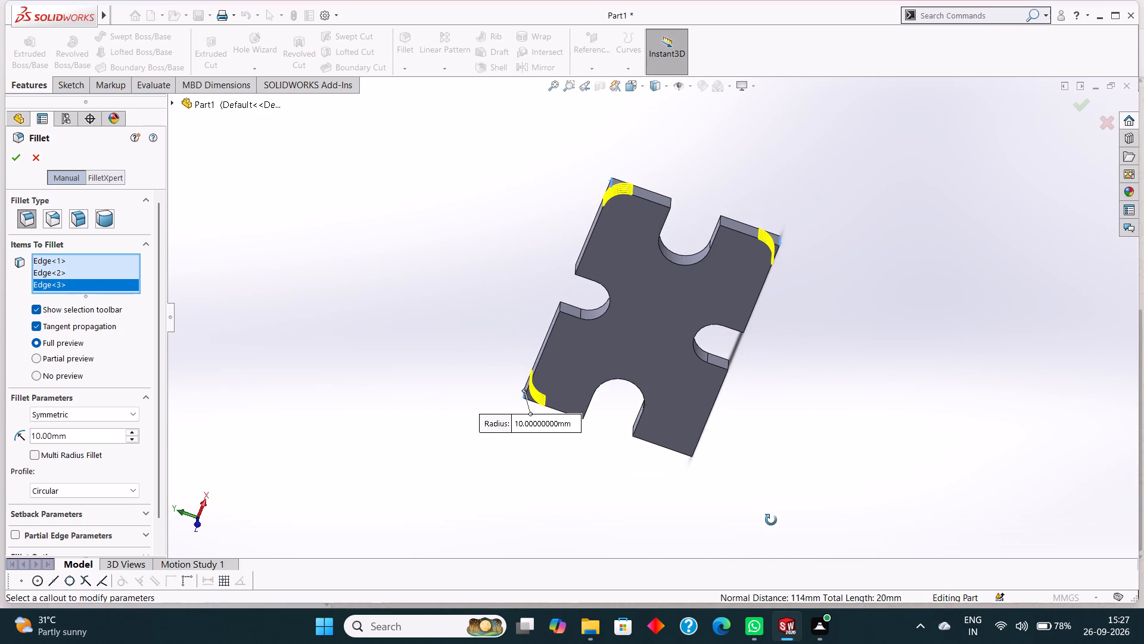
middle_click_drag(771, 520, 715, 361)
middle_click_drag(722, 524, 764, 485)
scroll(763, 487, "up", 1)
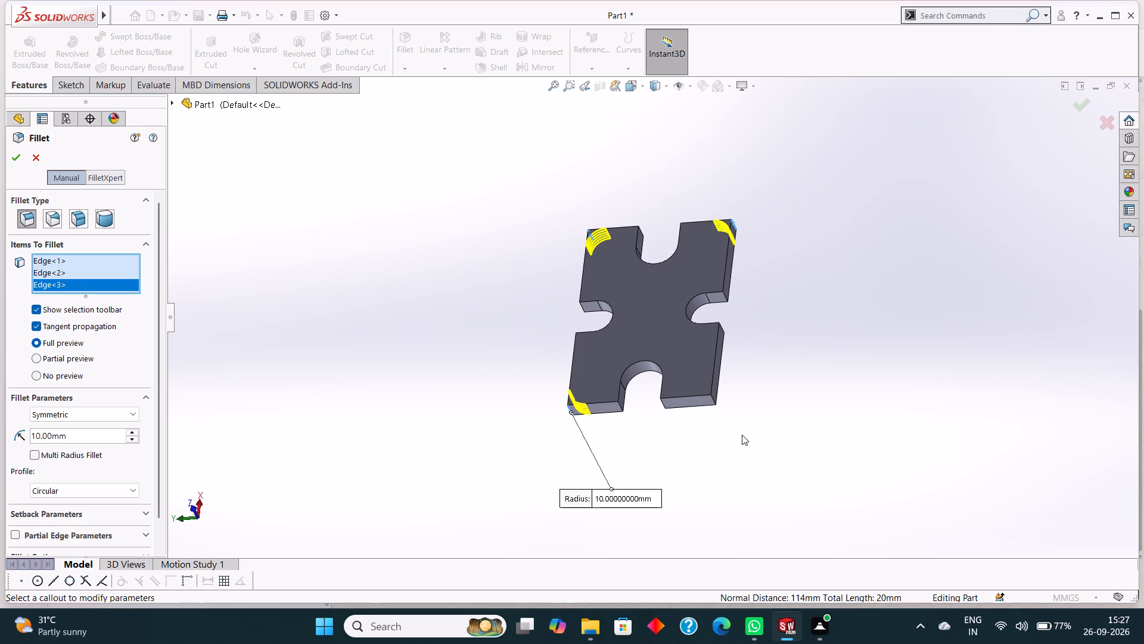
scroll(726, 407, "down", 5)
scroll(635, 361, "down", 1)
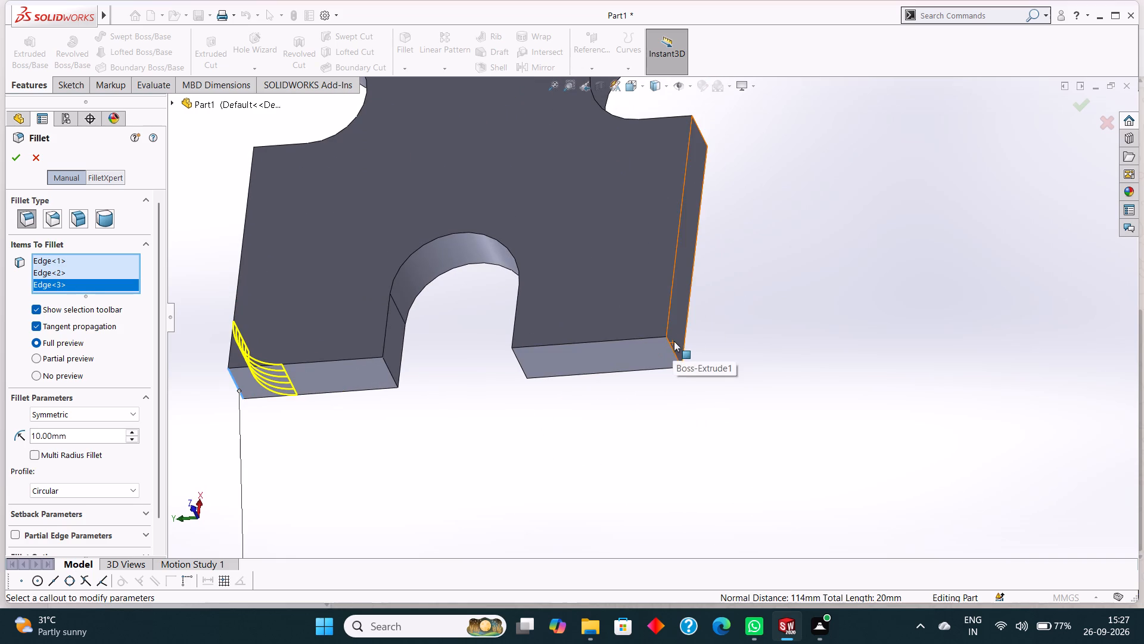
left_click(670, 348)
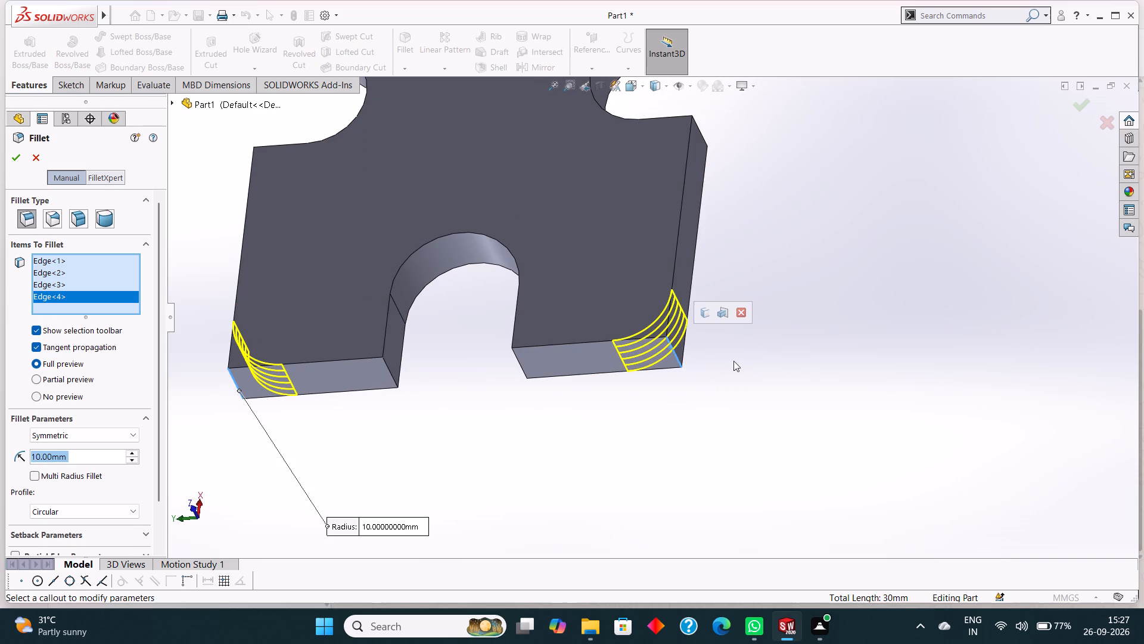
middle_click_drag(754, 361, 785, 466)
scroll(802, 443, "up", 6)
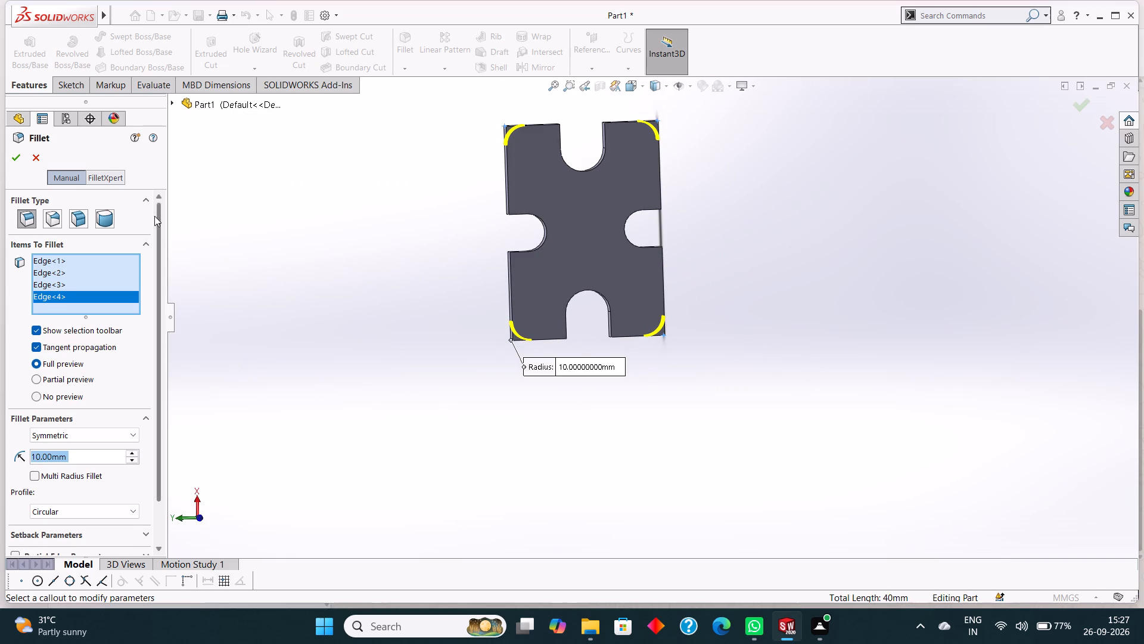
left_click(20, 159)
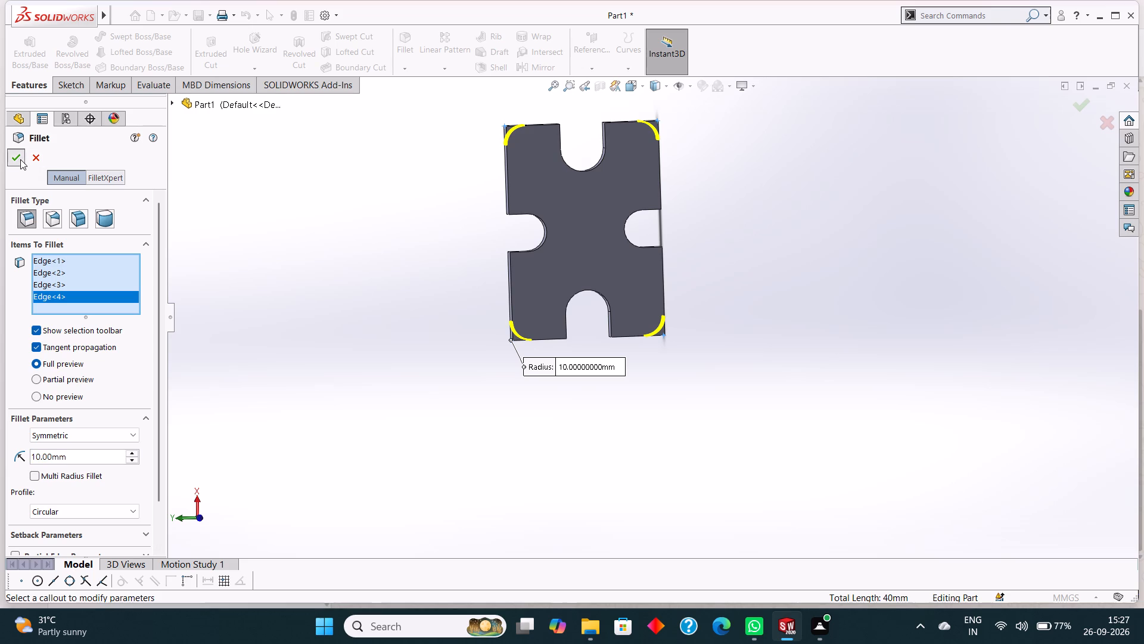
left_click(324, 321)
Examine the filleted plate from several angles.
middle_click_drag(414, 360, 414, 369)
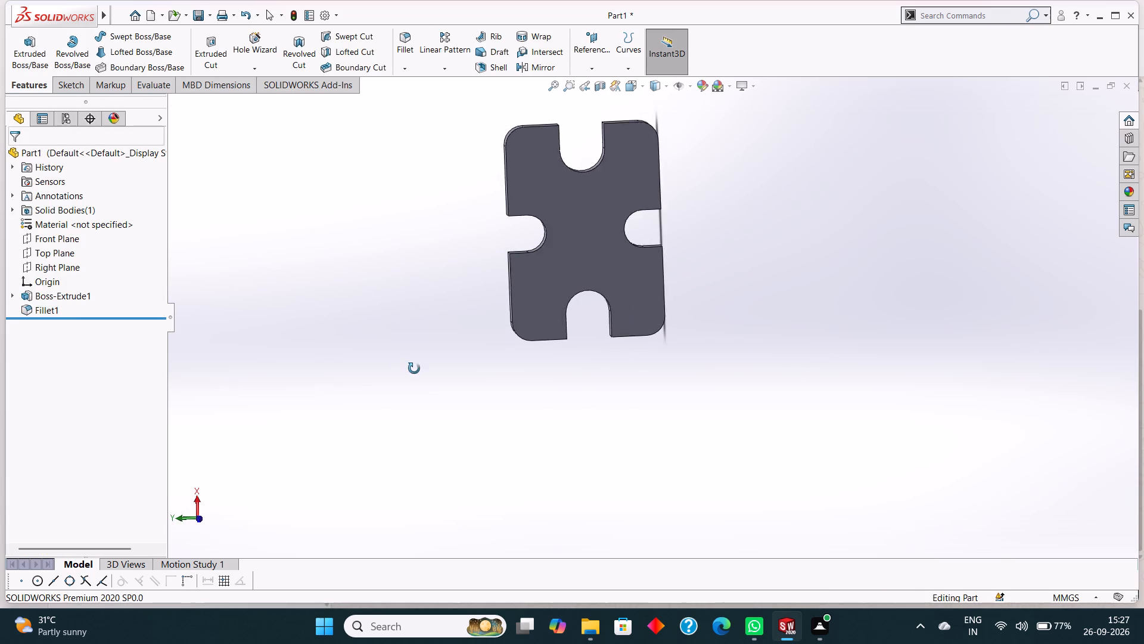
middle_click_drag(414, 369, 420, 371)
scroll(439, 348, "up", 4)
middle_click_drag(506, 269, 580, 293)
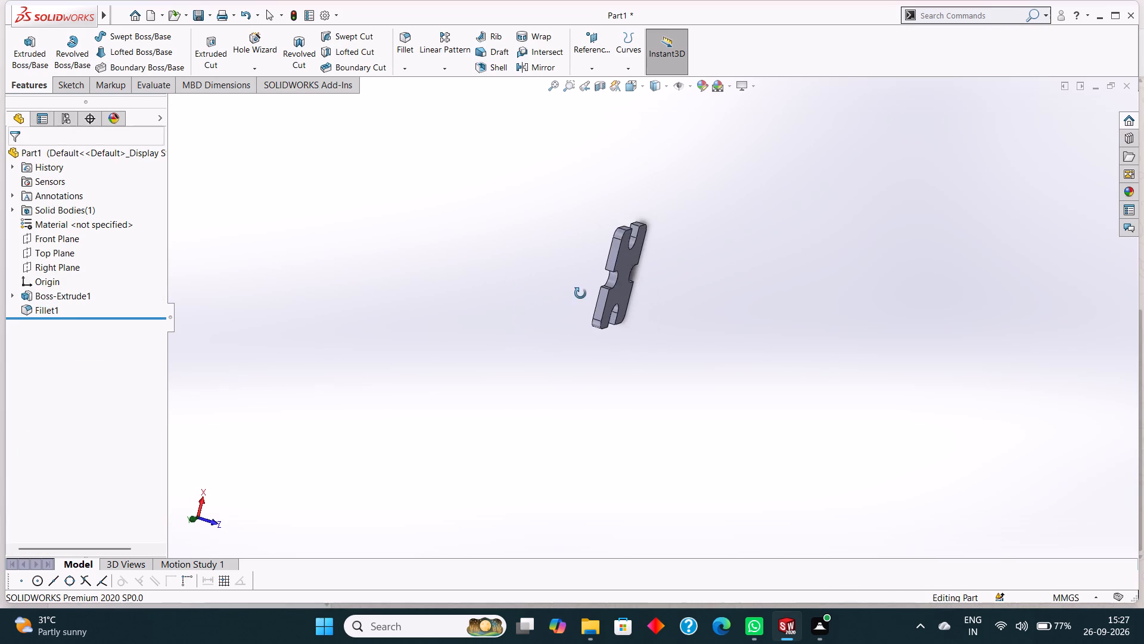
middle_click_drag(580, 293, 567, 201)
middle_click_drag(610, 422, 542, 405)
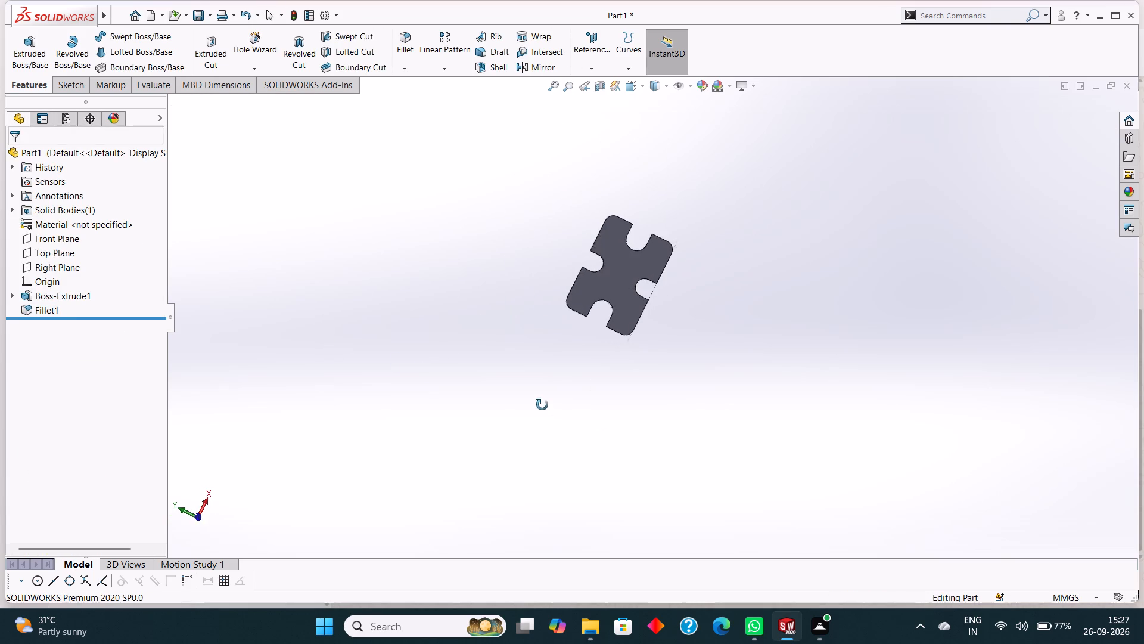
middle_click_drag(542, 405, 529, 438)
middle_click_drag(760, 305, 806, 389)
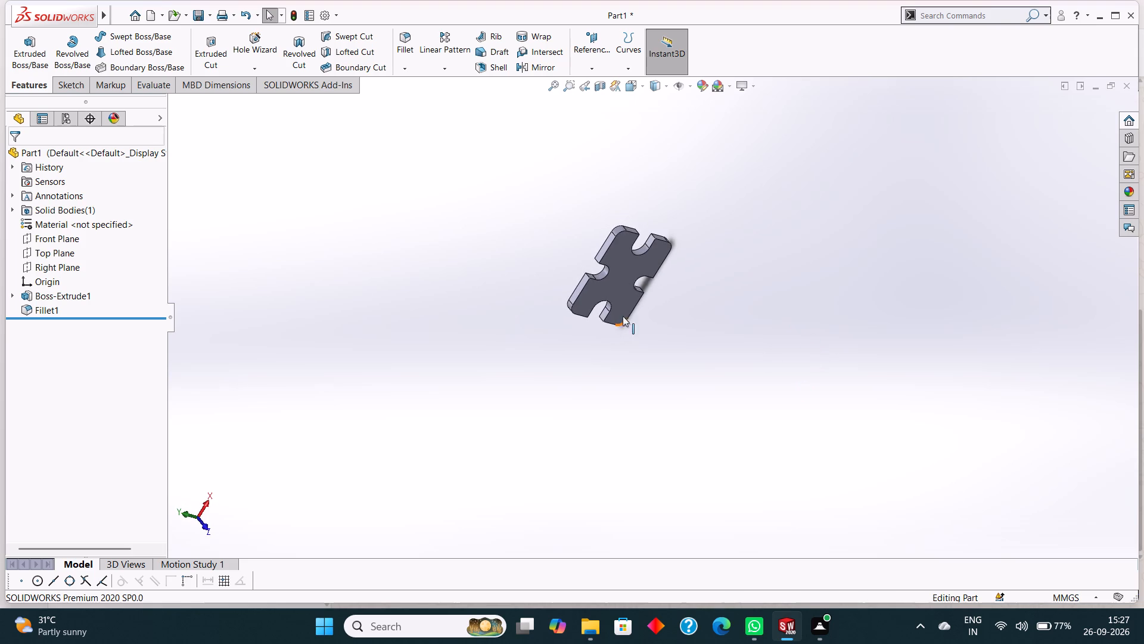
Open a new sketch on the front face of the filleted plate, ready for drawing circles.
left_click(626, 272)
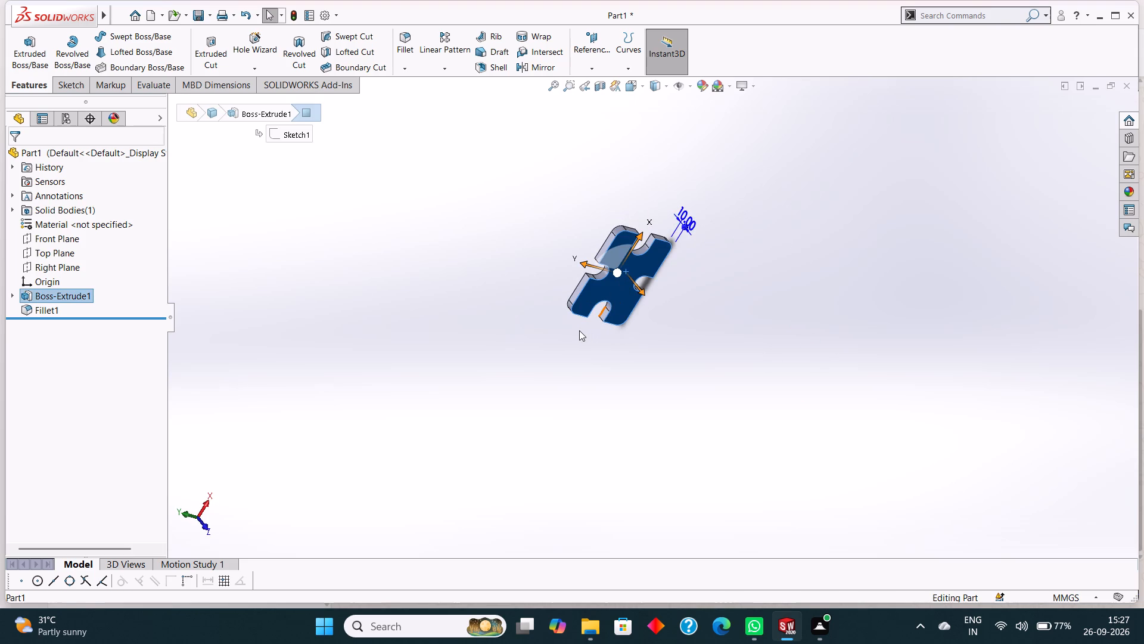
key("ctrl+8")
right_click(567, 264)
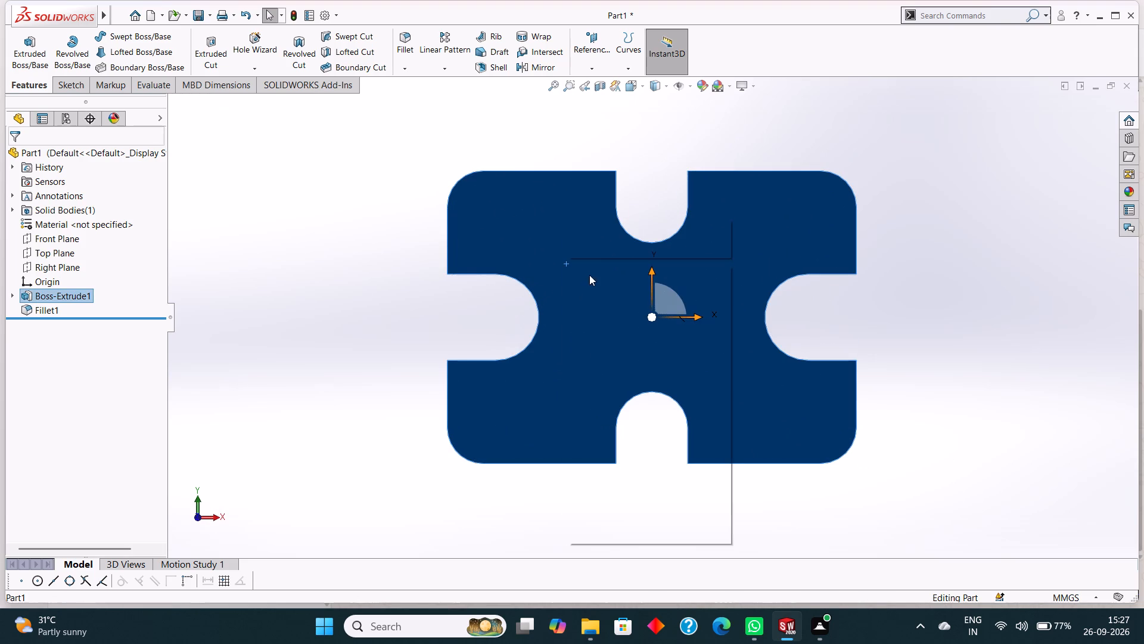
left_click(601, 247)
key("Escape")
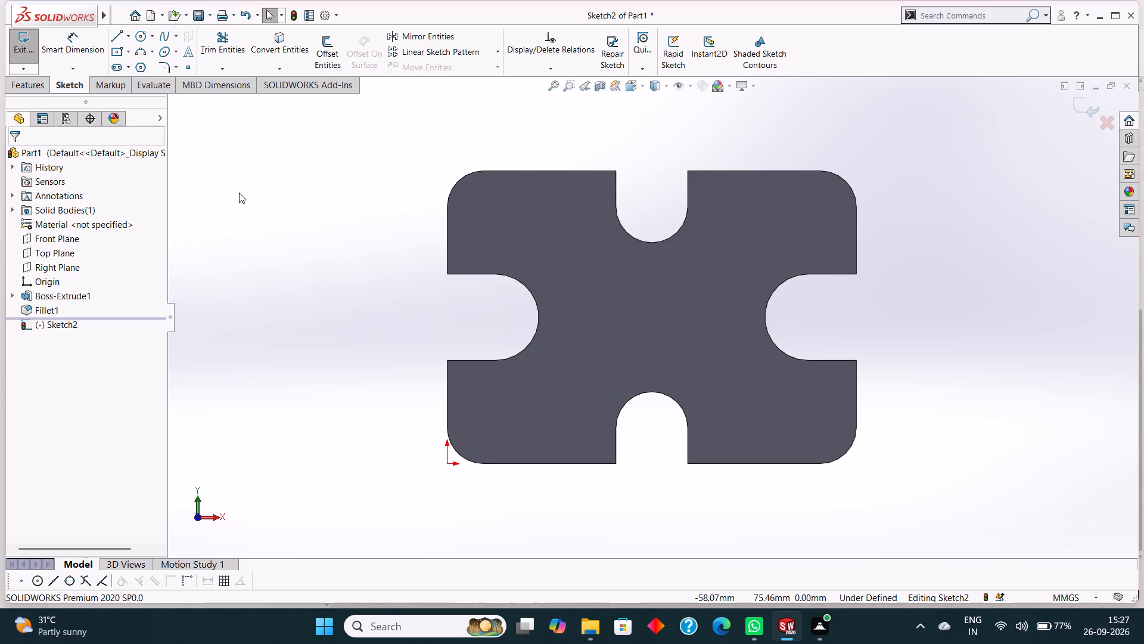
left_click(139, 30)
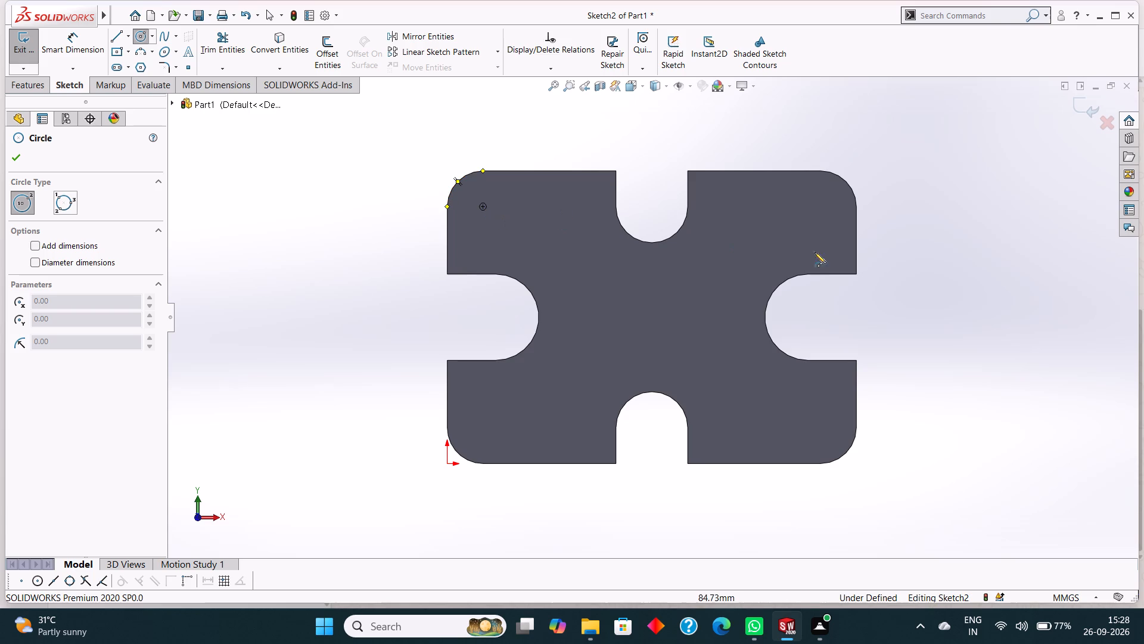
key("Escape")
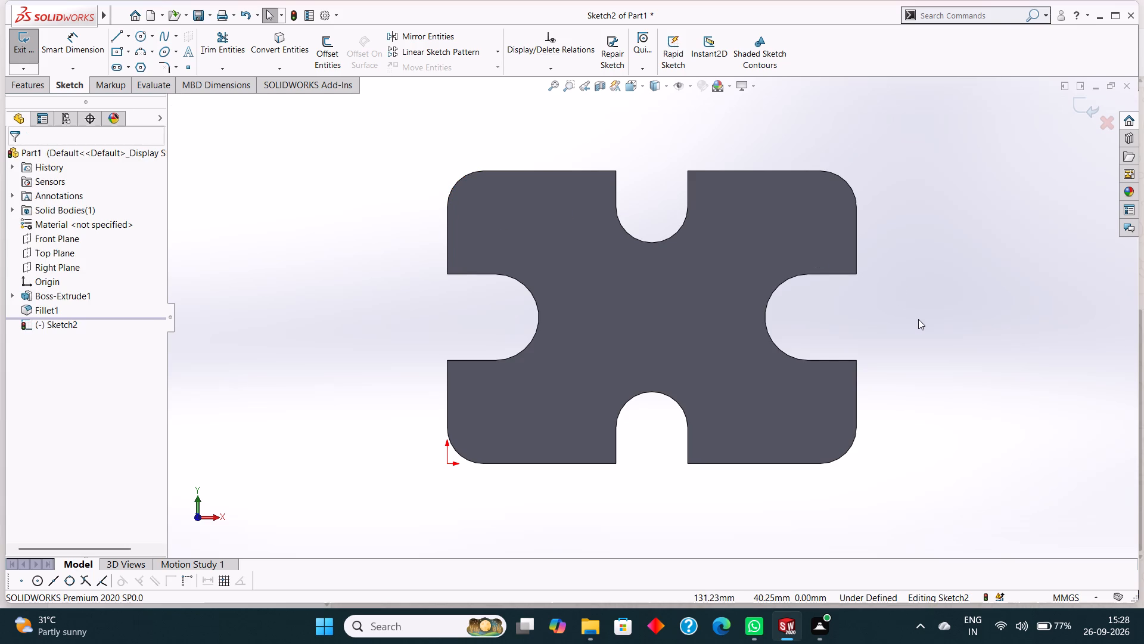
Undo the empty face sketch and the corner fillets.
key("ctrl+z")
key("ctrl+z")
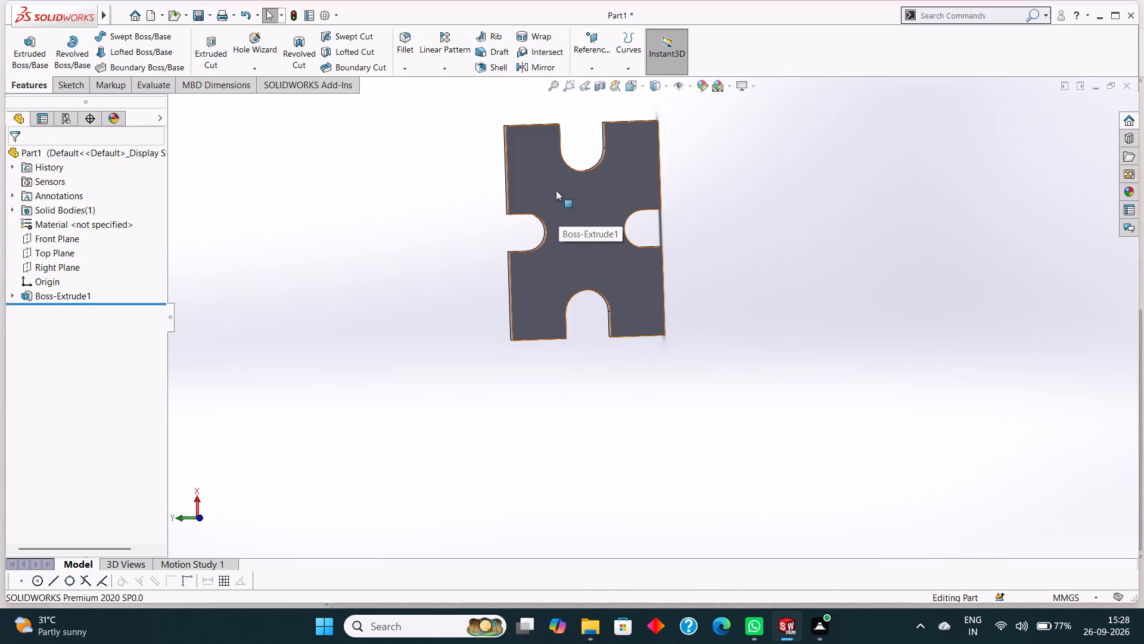
Open a new sketch on the square-cornered plate's front face, viewed face-on.
scroll(556, 190, "down", 4)
scroll(561, 202, "up", 3)
left_click(636, 286)
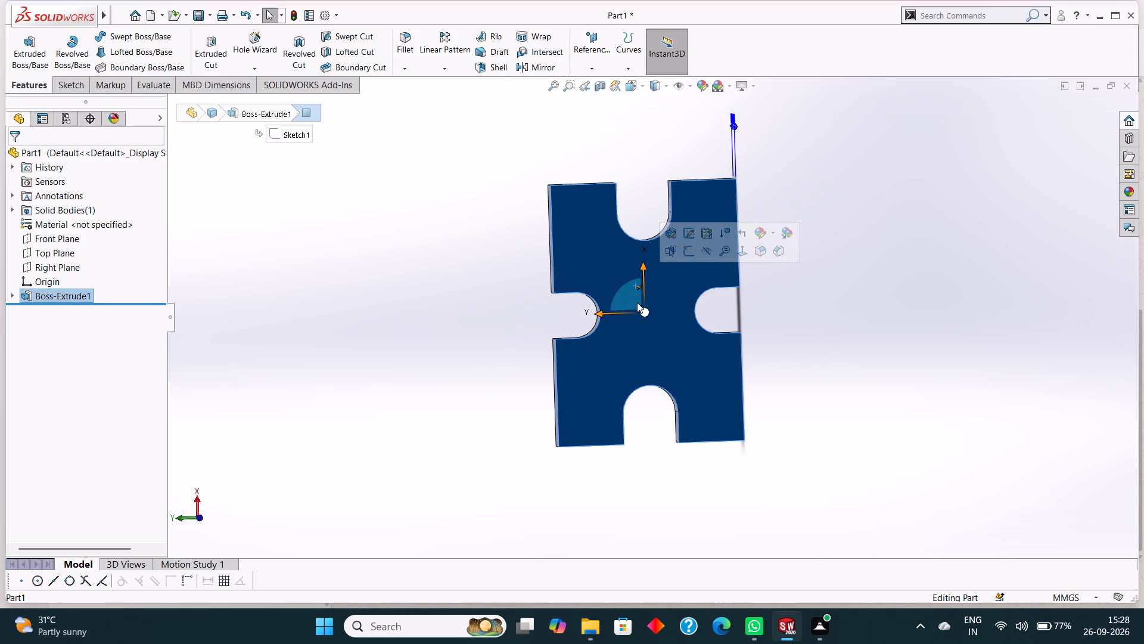
key("ctrl+8")
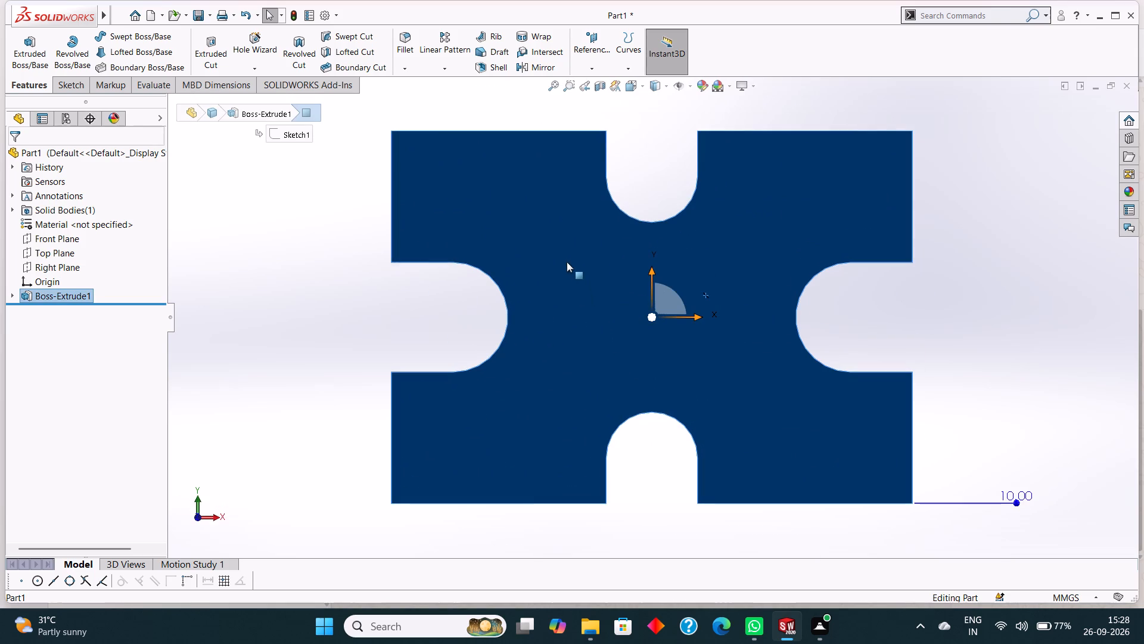
right_click(562, 233)
left_click(593, 217)
key("Escape")
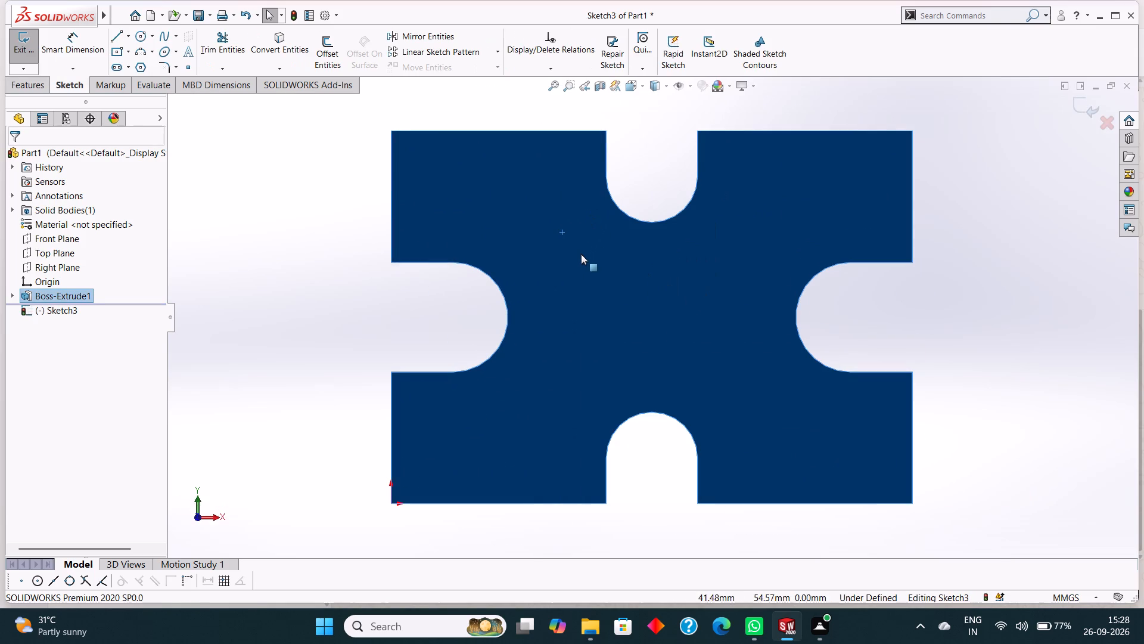
Sketch a circle with a 5 mm radius near the plate's upper-left corner.
left_click(139, 38)
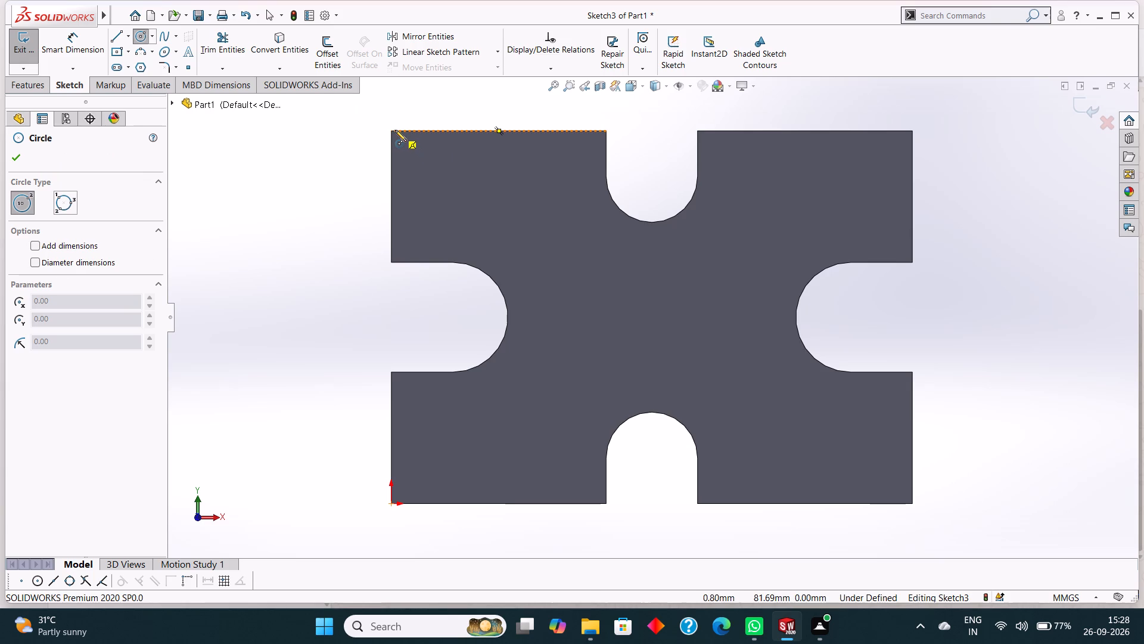
left_click(433, 159)
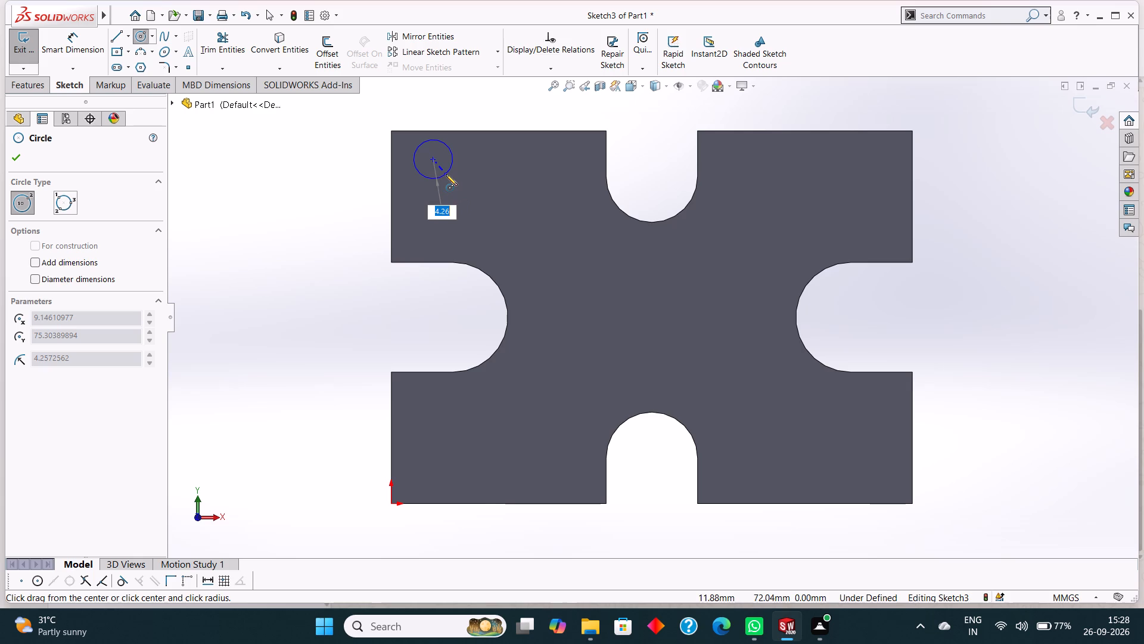
key("5")
key("Return")
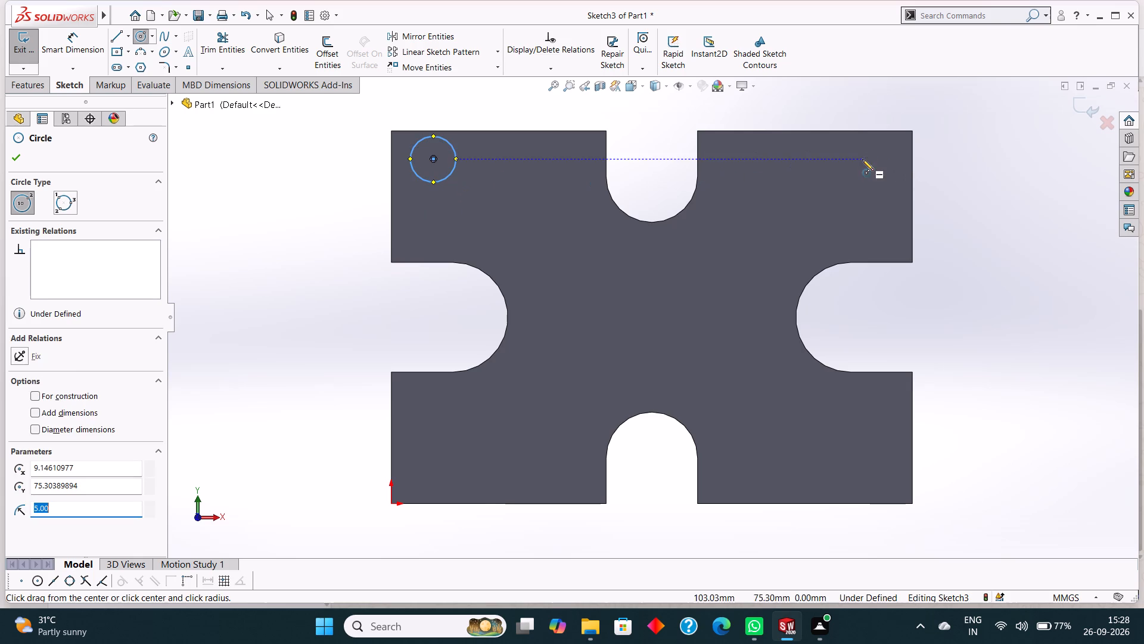
Sketch circles of about 4.3, 5 and 5.5 mm radius near the plate's upper-right, lower-right and lower-left corners respectively.
left_click(859, 160)
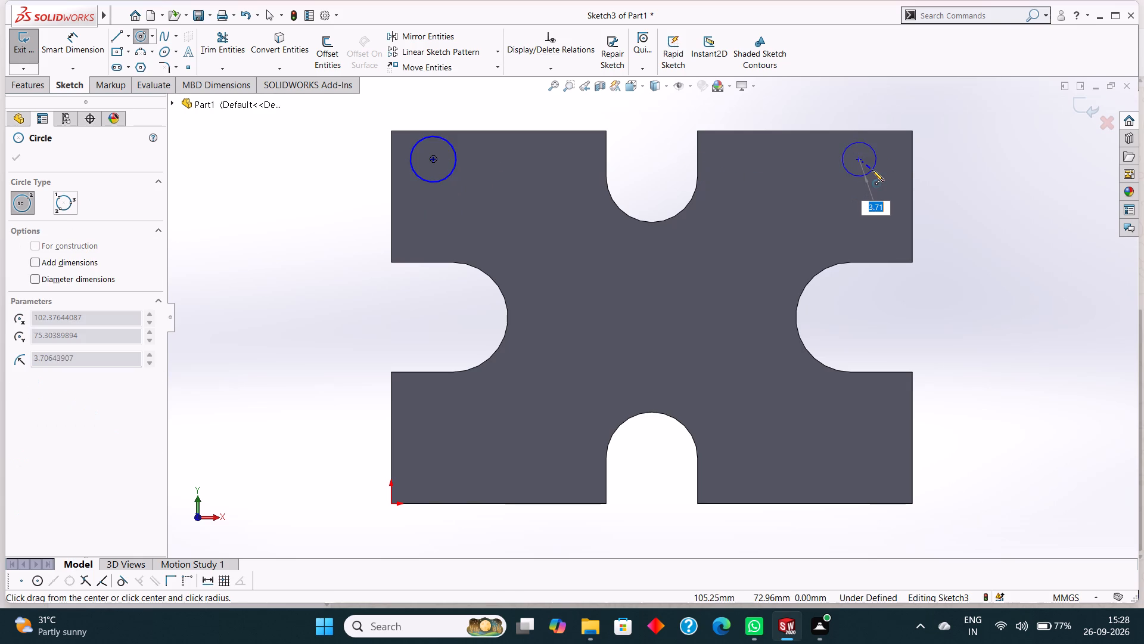
left_click(874, 172)
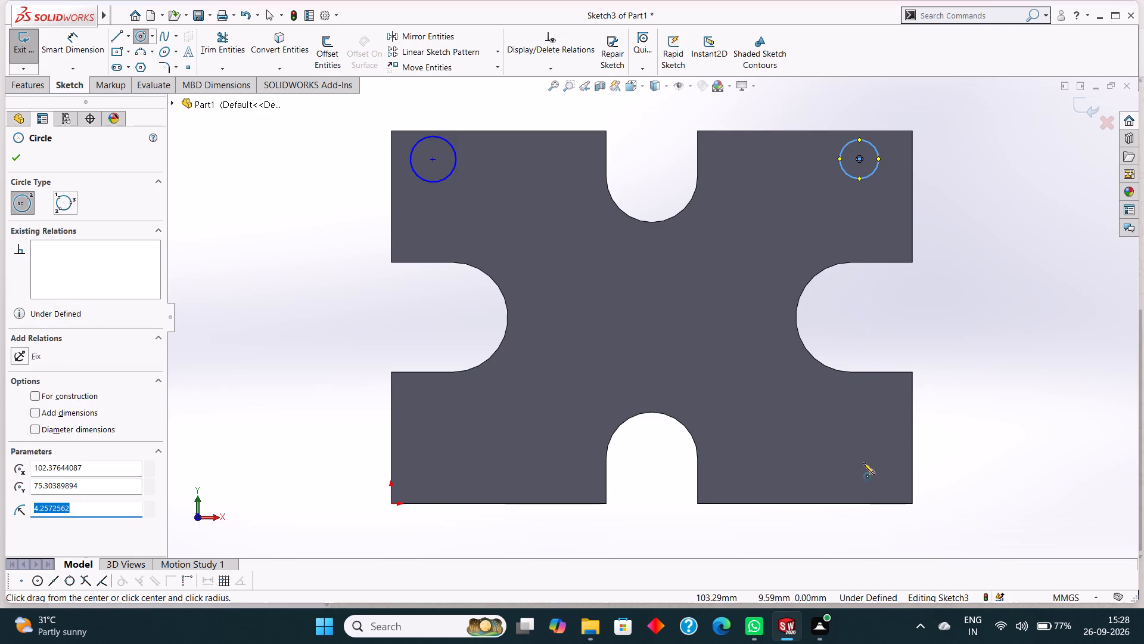
left_click(860, 462)
left_click(878, 475)
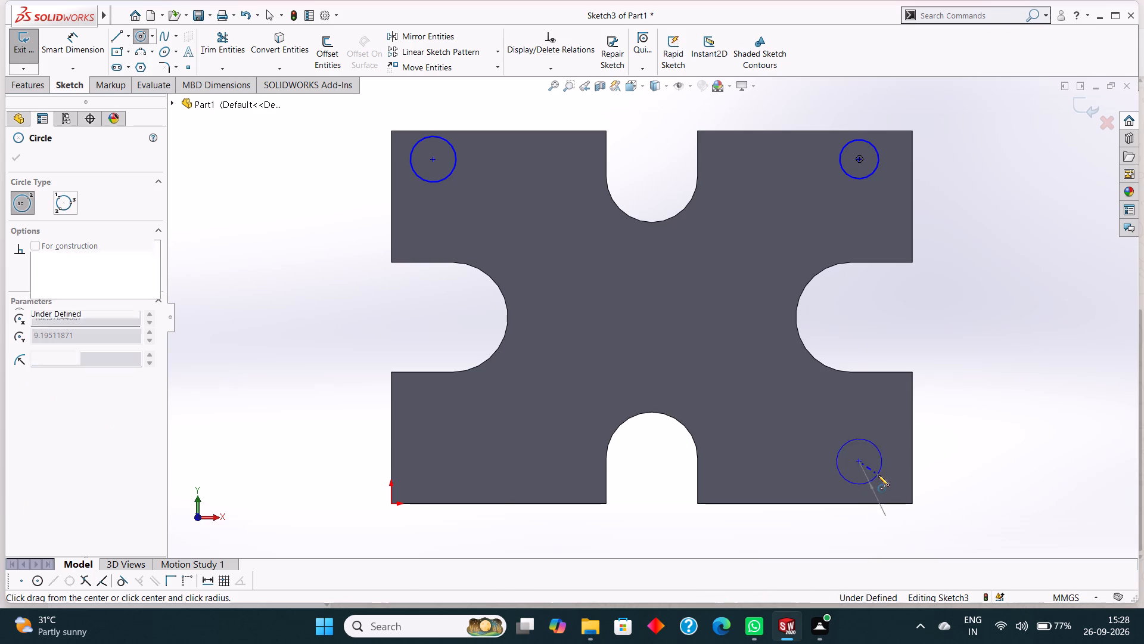
left_click(433, 473)
left_click(458, 478)
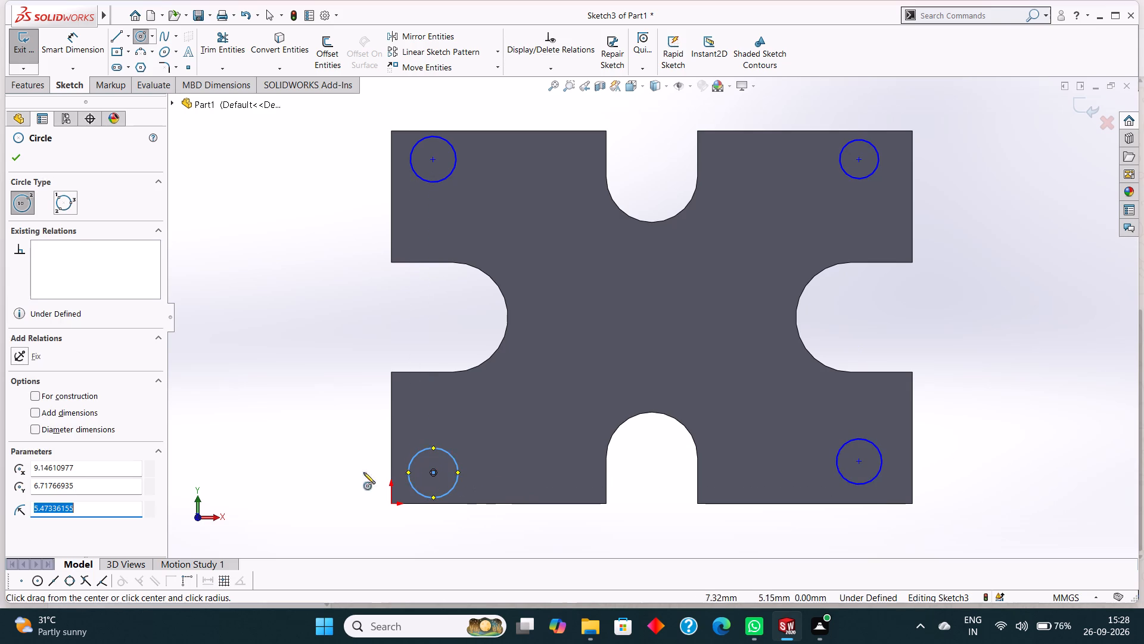
left_click(13, 159)
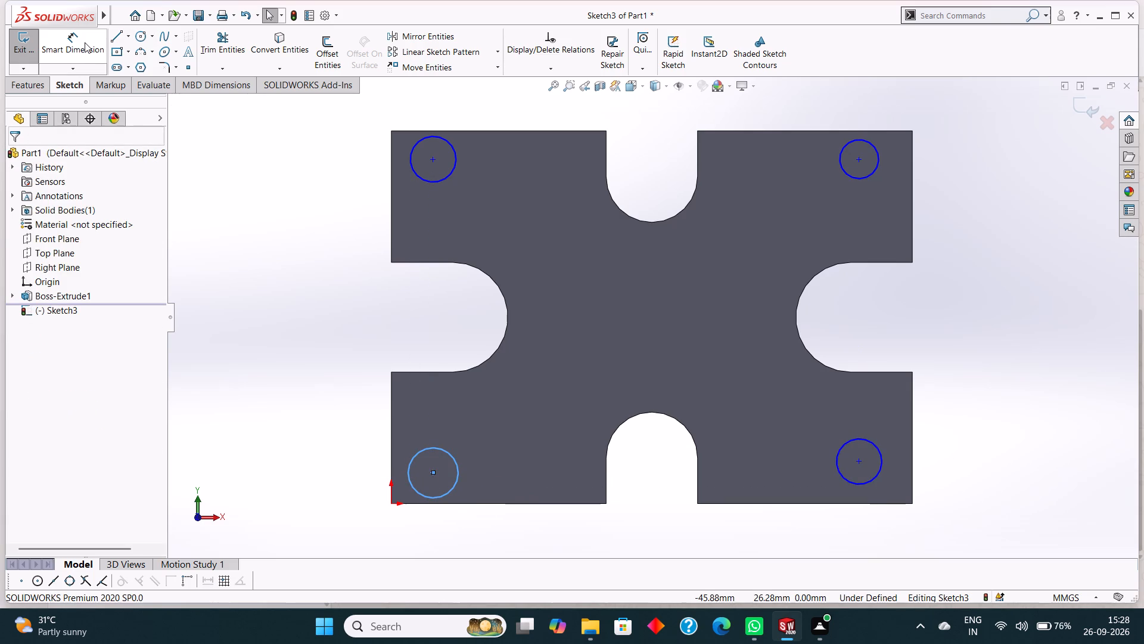
Dimension the upper-left and upper-right circles with a diameter of 10 mm each.
left_click(85, 42)
left_click(456, 163)
left_click(504, 187)
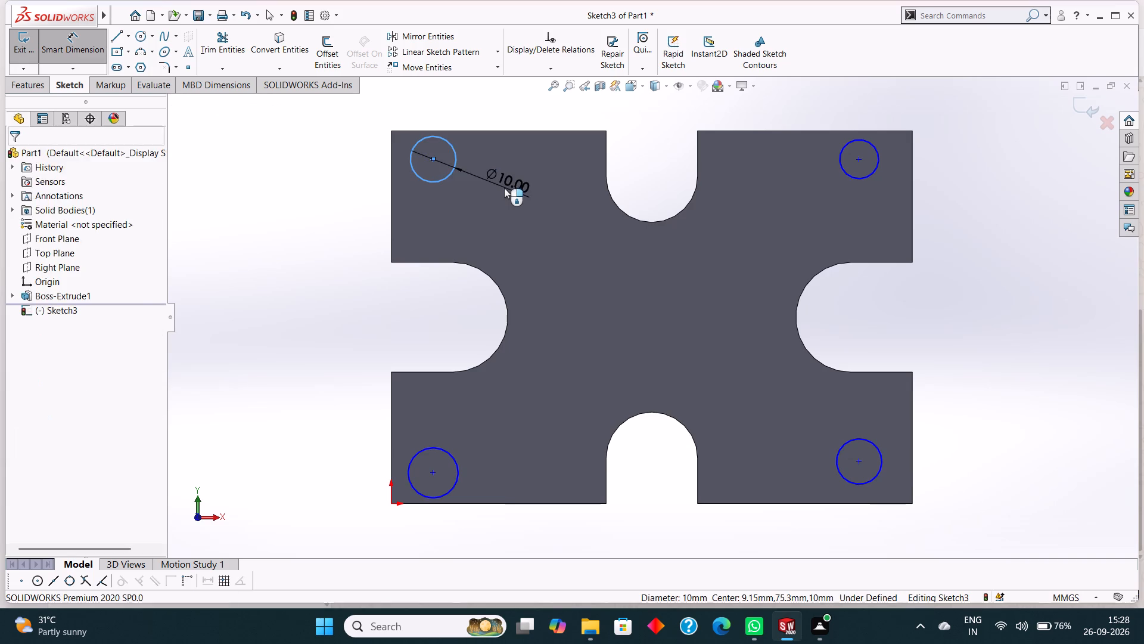
left_click(451, 170)
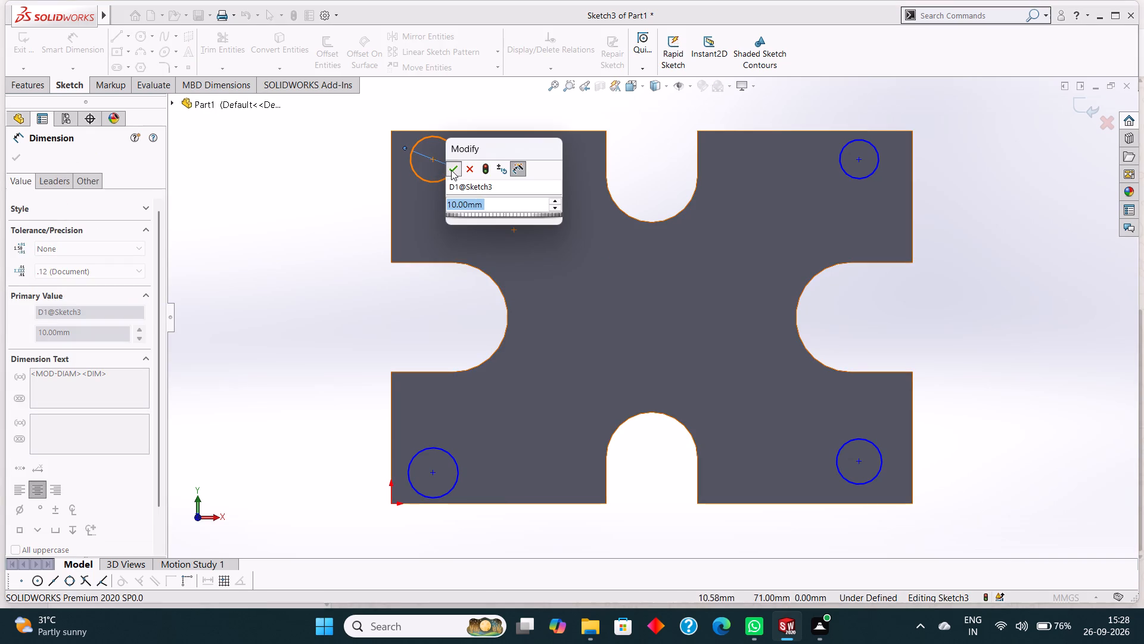
left_click(845, 173)
left_click(801, 196)
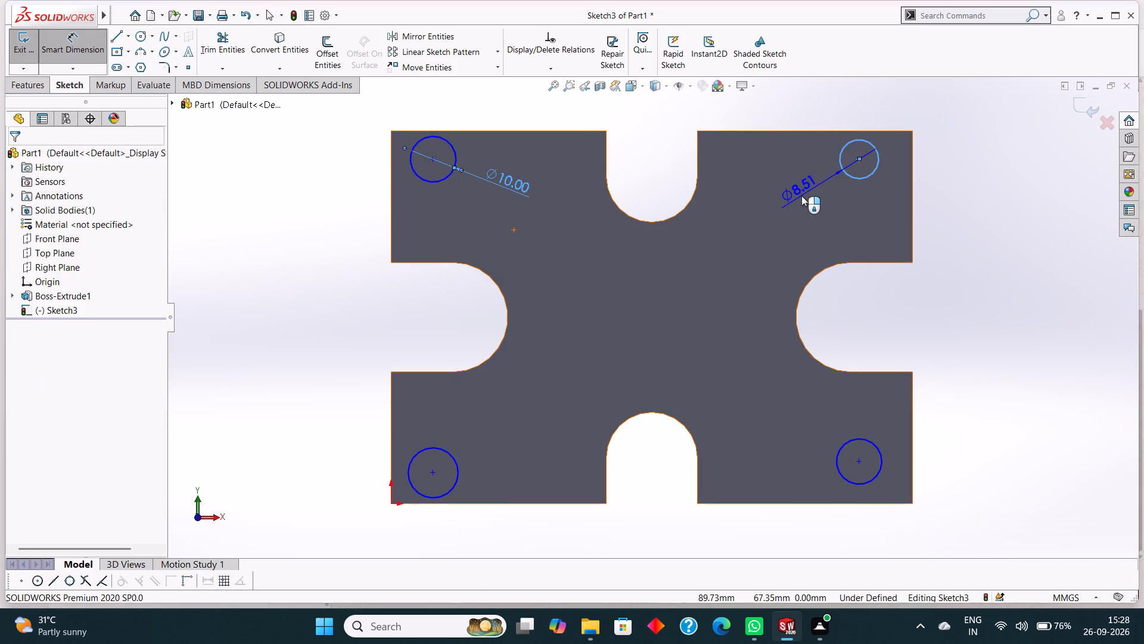
type("10")
key("Return")
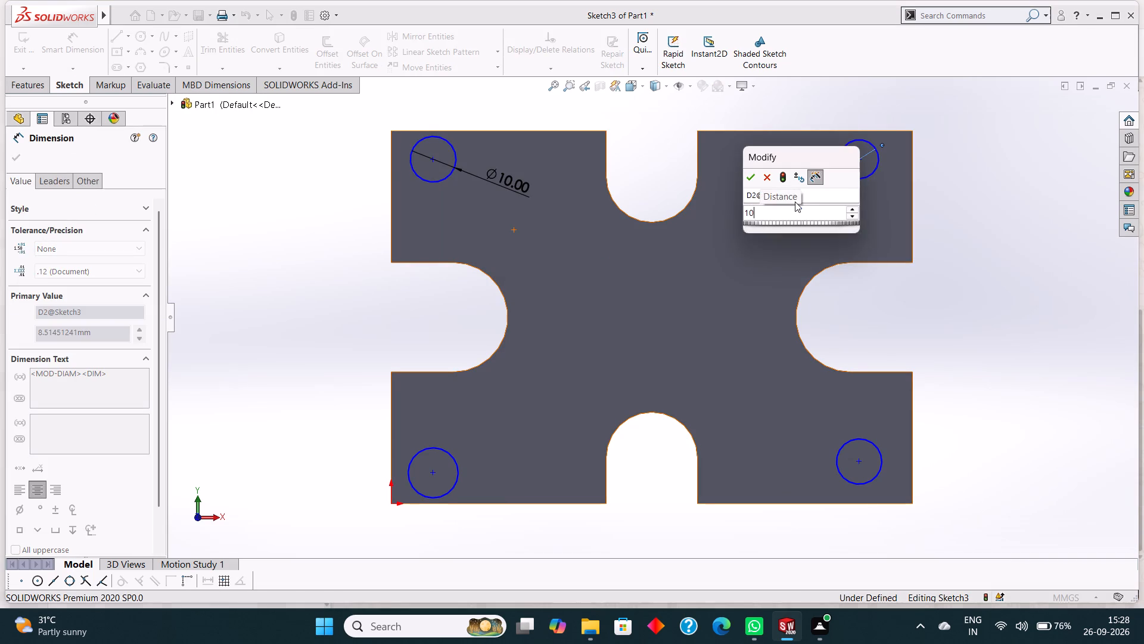
Dimension the lower-right and lower-left circles with a diameter of 10 mm each.
left_click(848, 442)
left_click(829, 426)
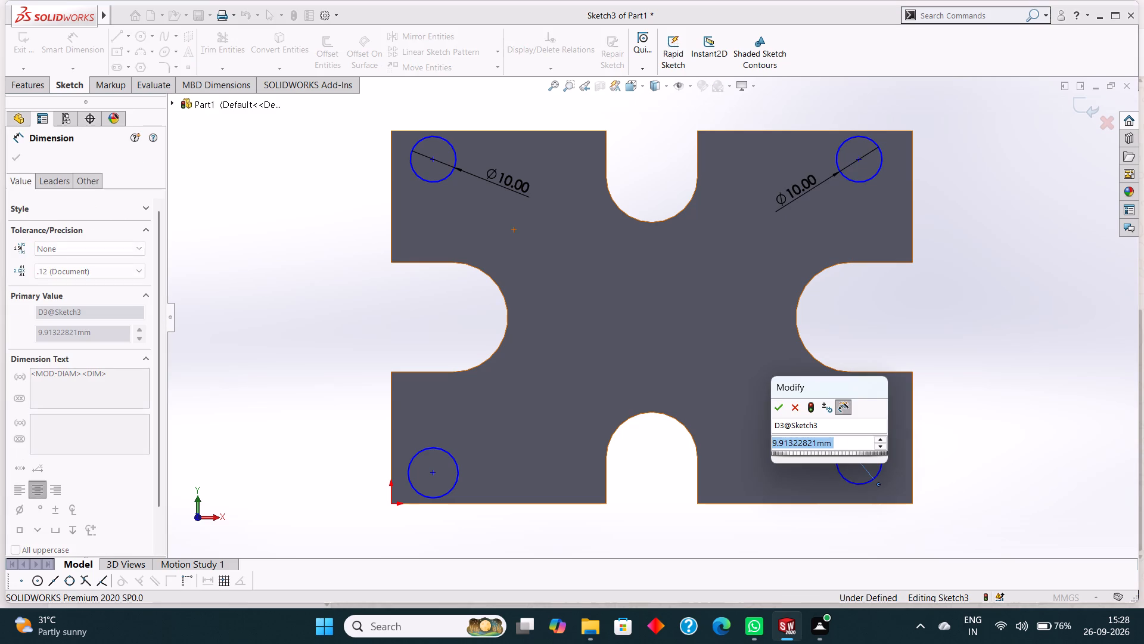
type("10")
key("Return")
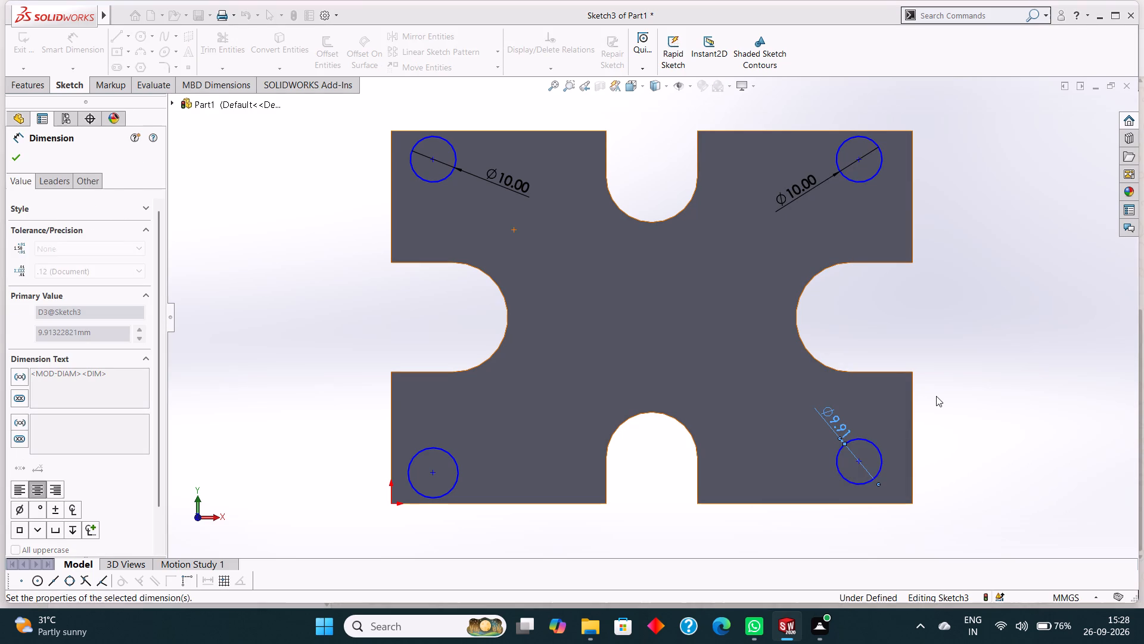
left_click(453, 457)
left_click(492, 445)
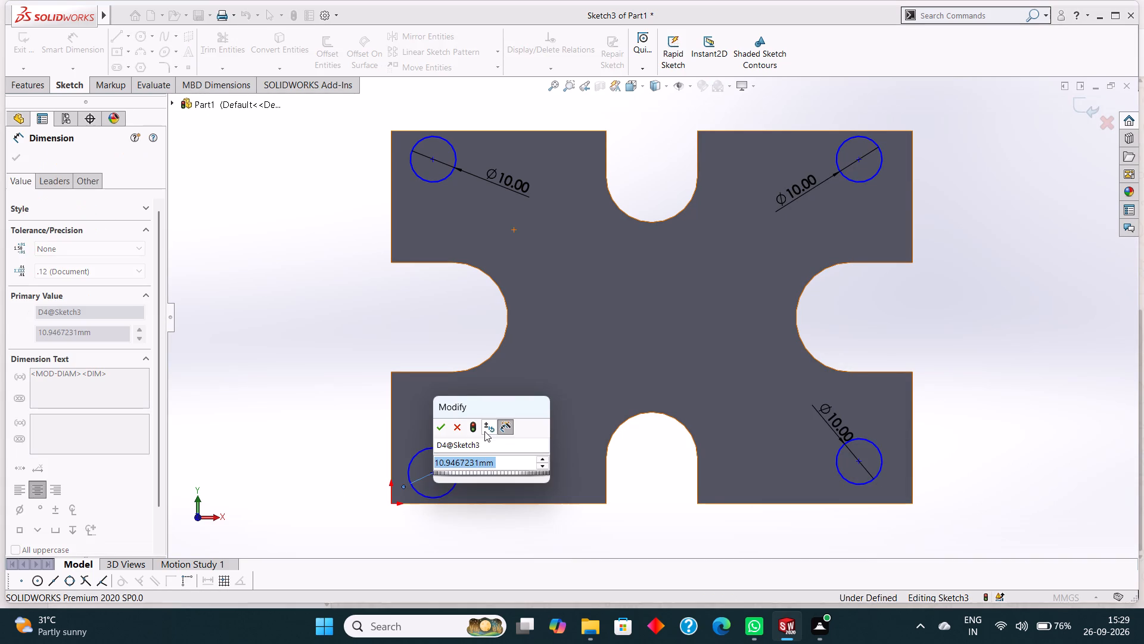
type("10")
key("Return")
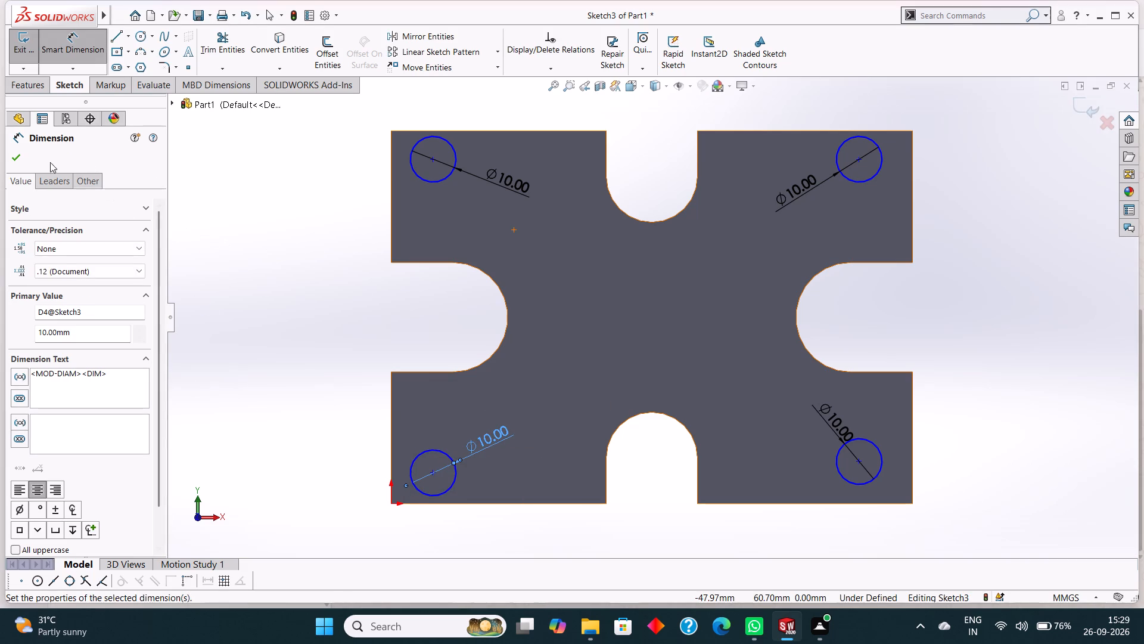
left_click(15, 160)
Dimension the upper-left circle's centre at a vertical distance of 13 mm from the plate's upper-left corner.
left_click(57, 54)
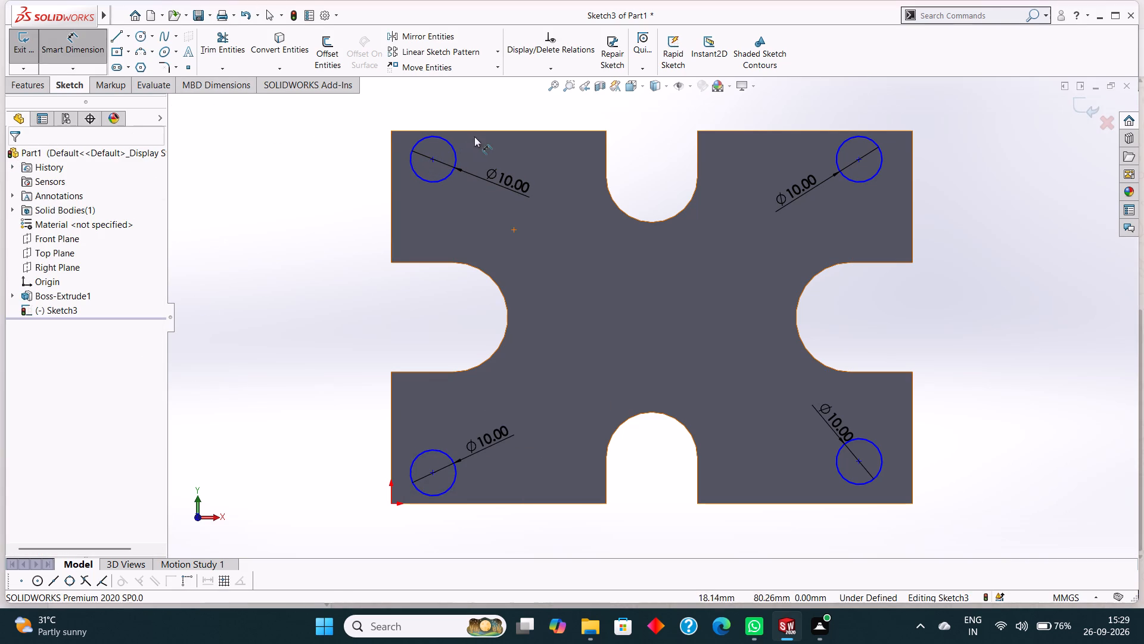
left_click(390, 129)
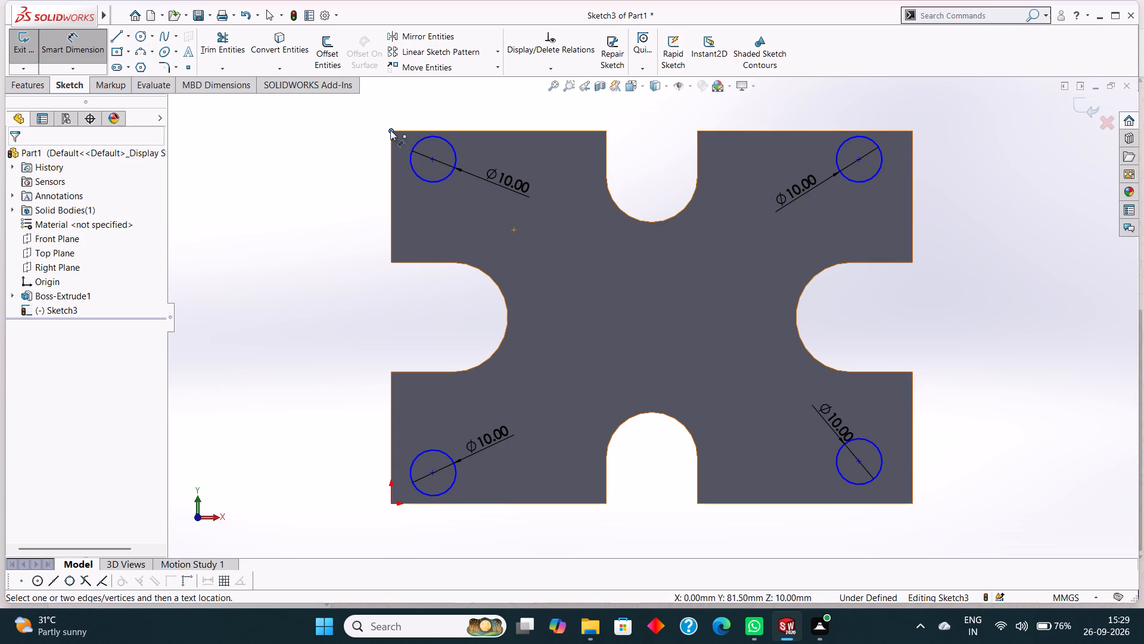
left_click(433, 160)
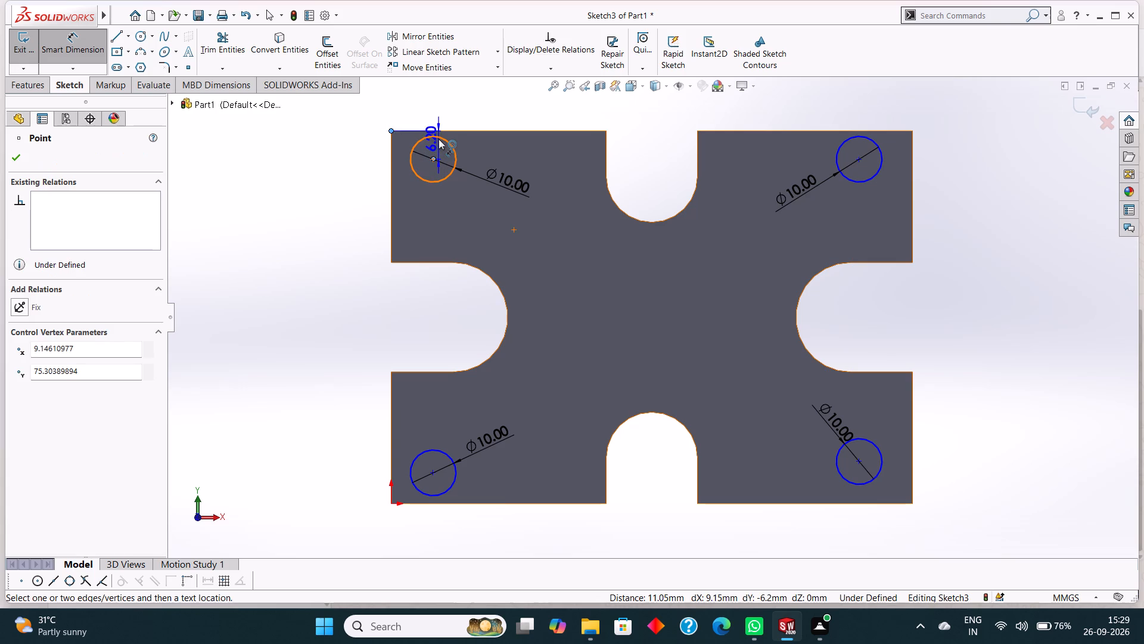
key("Escape")
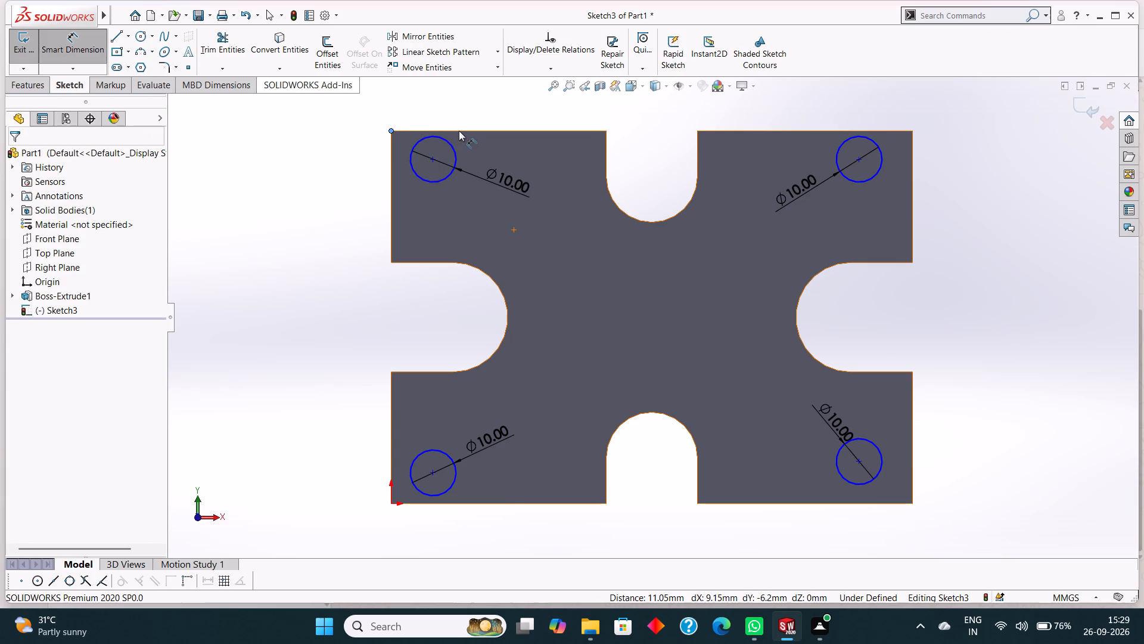
left_click(434, 159)
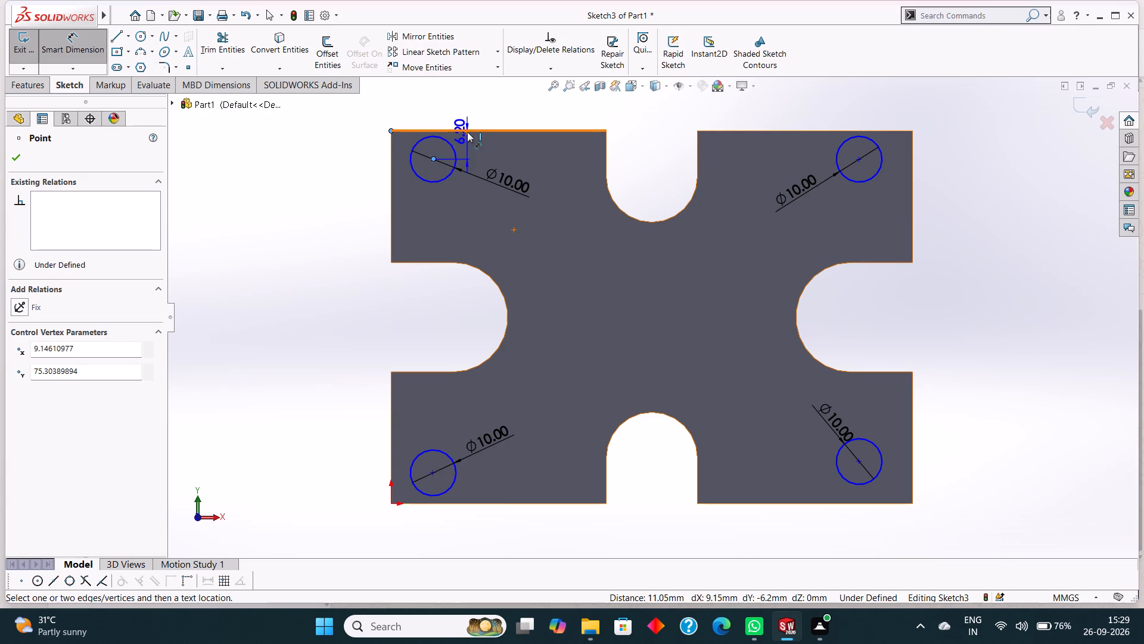
left_click(467, 132)
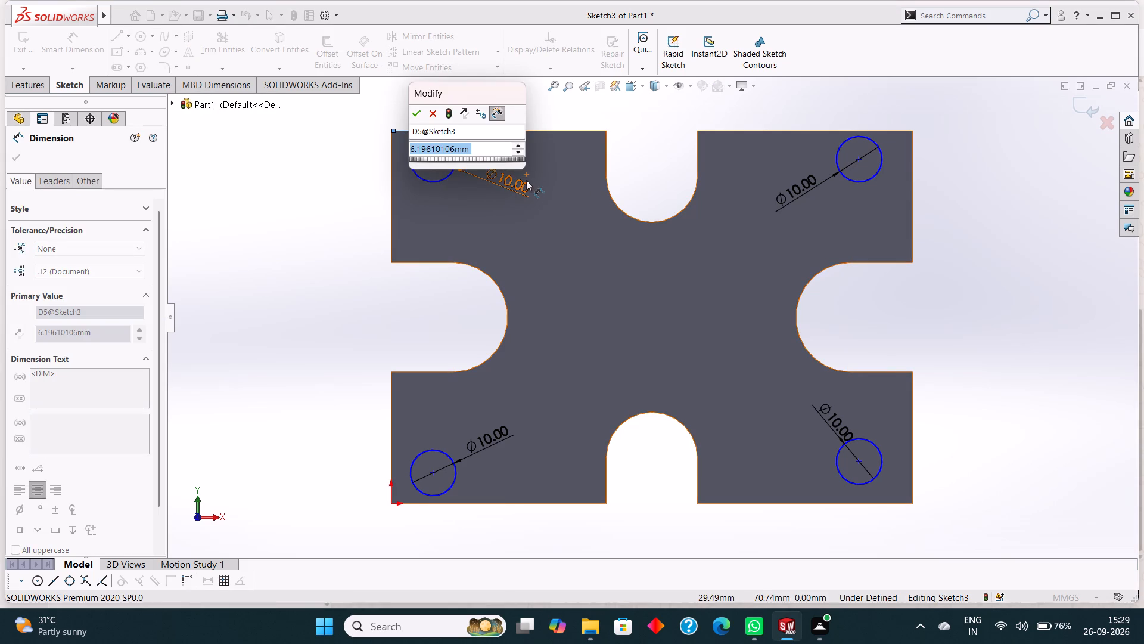
type("13")
key("Return")
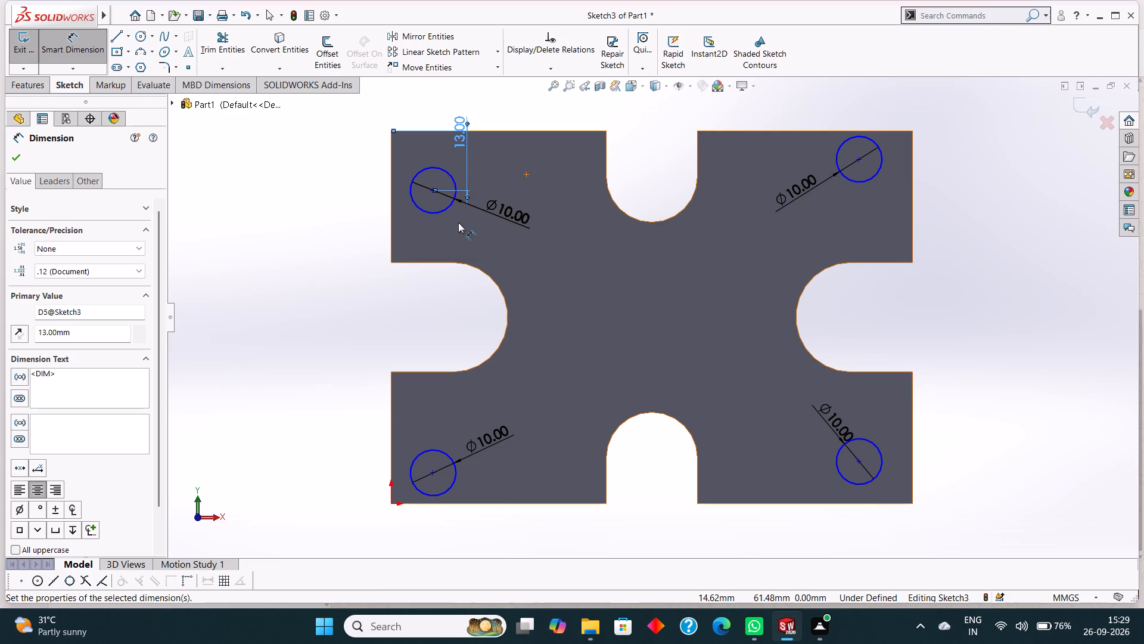
Dimension the upper-left circle's centre 12 mm from the plate's left edge and place that dimension below the circle.
left_click(390, 168)
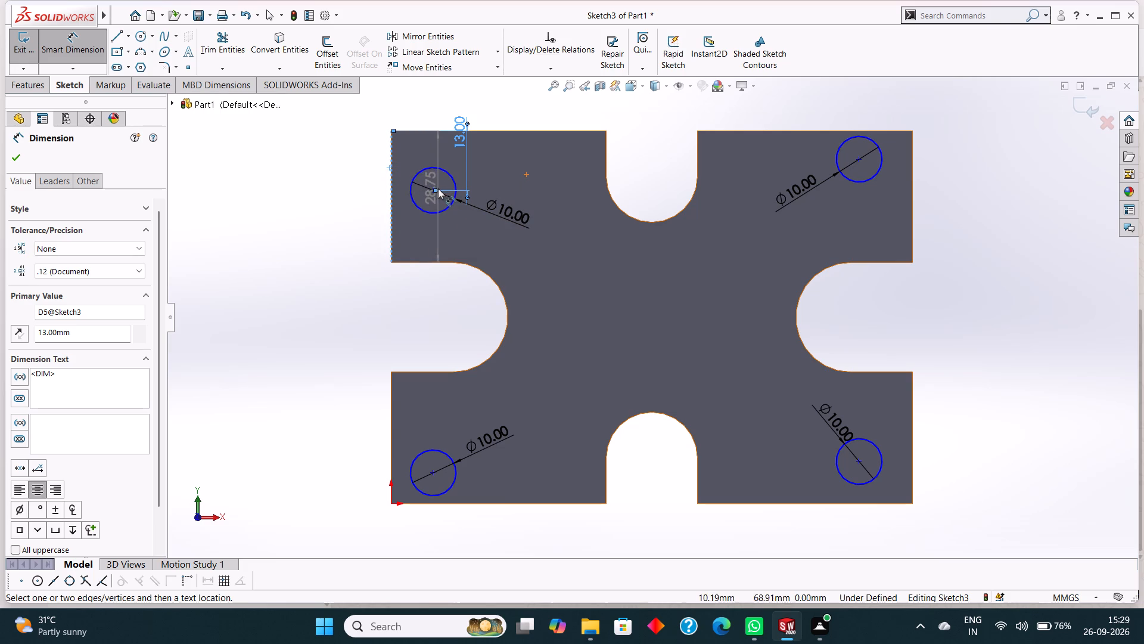
left_click(433, 190)
left_click(435, 160)
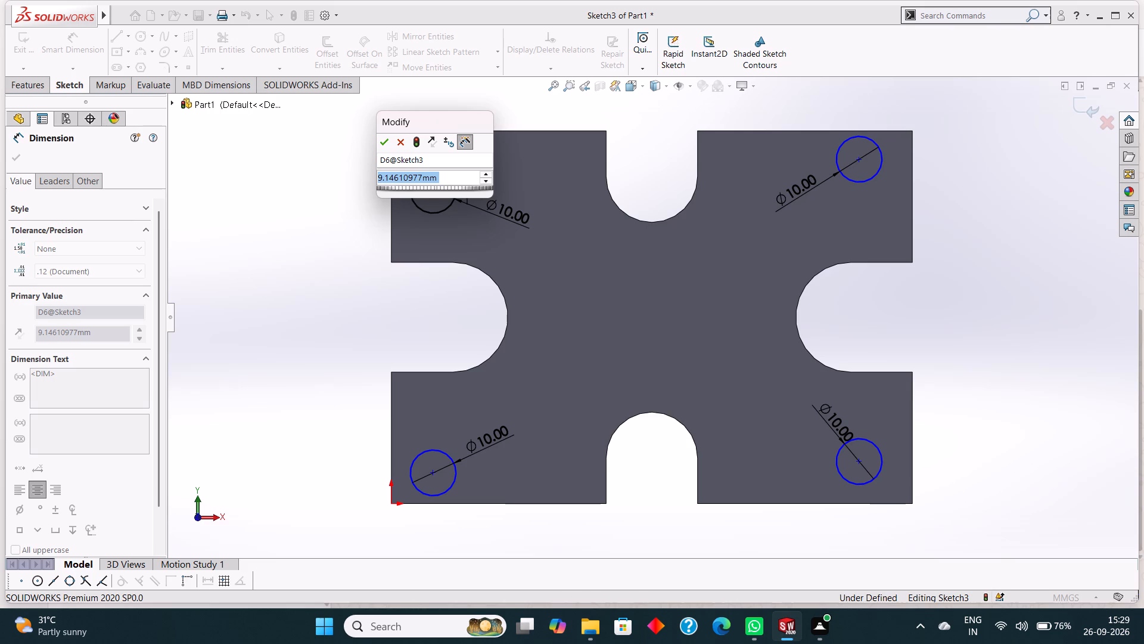
type("12")
key("Return")
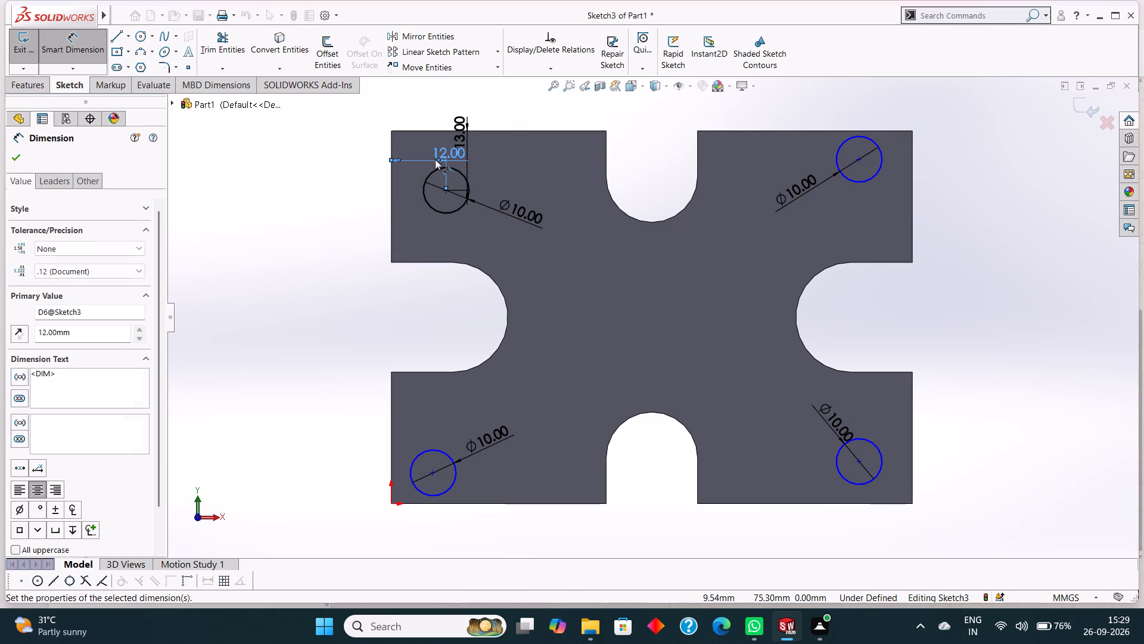
left_click(17, 155)
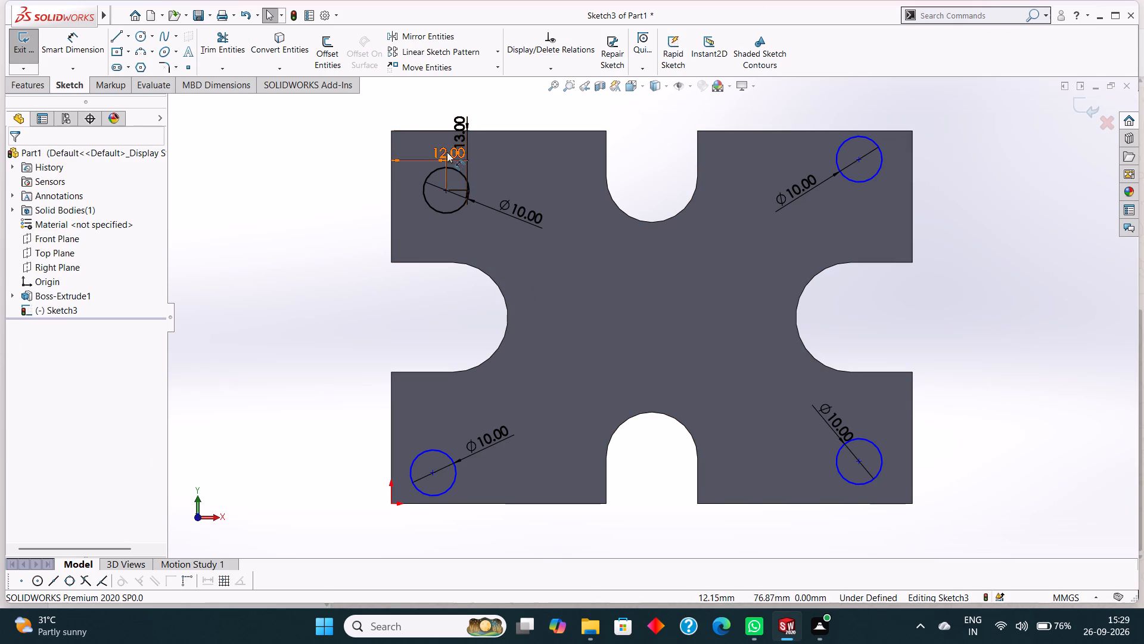
left_click_drag(447, 152, 445, 223)
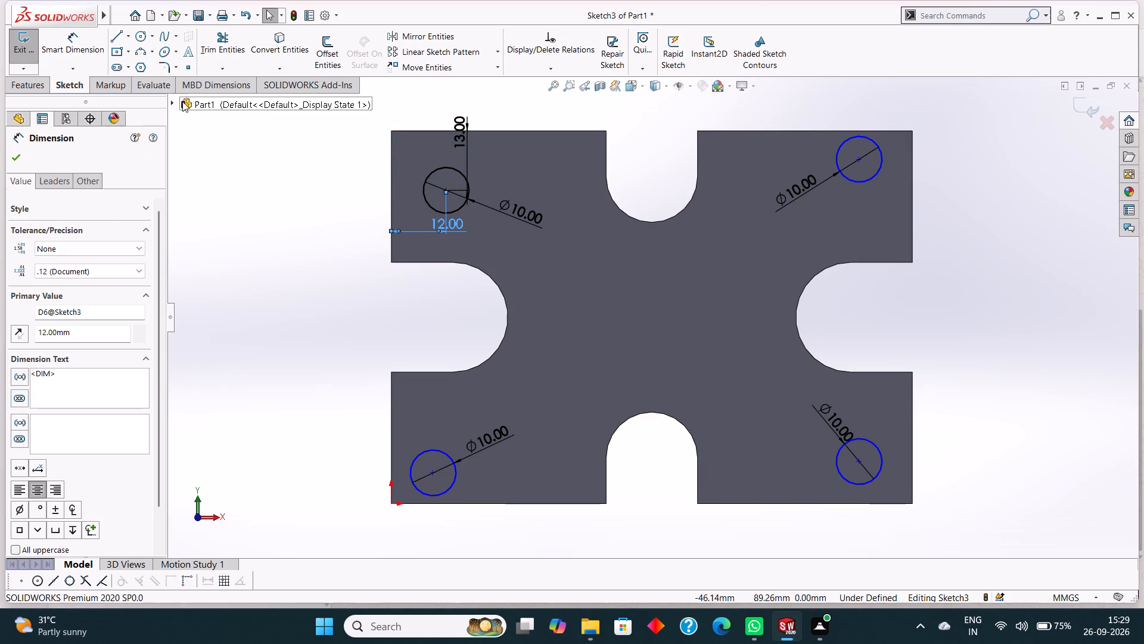
left_click(8, 163)
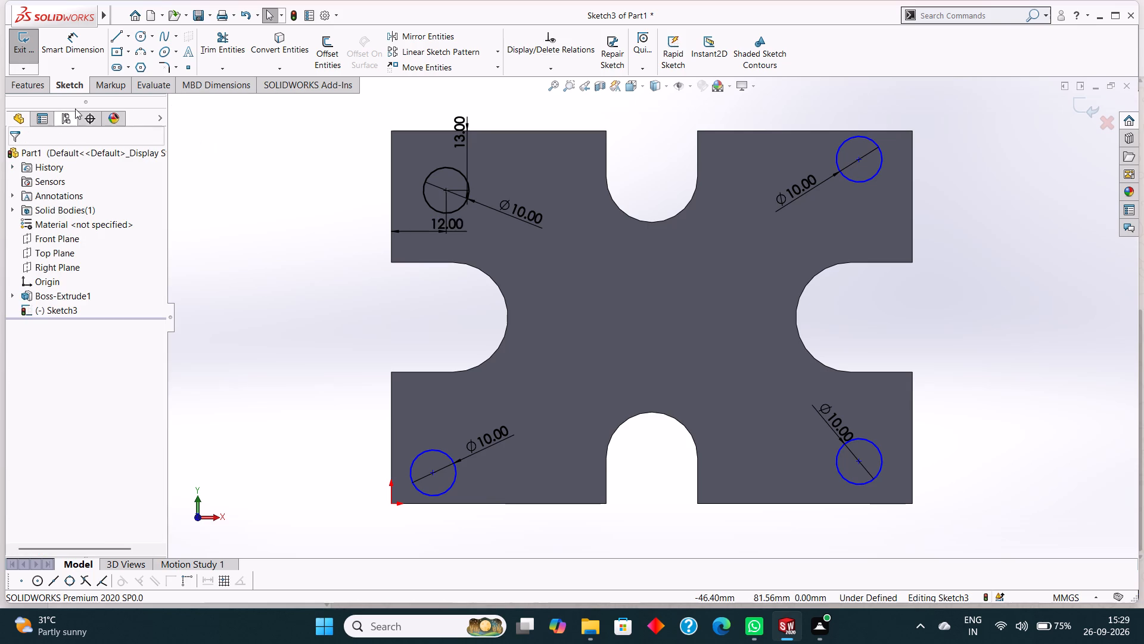
Dimension the vertical distance from the plate's top edge to the upper-right circle's centre.
left_click(74, 45)
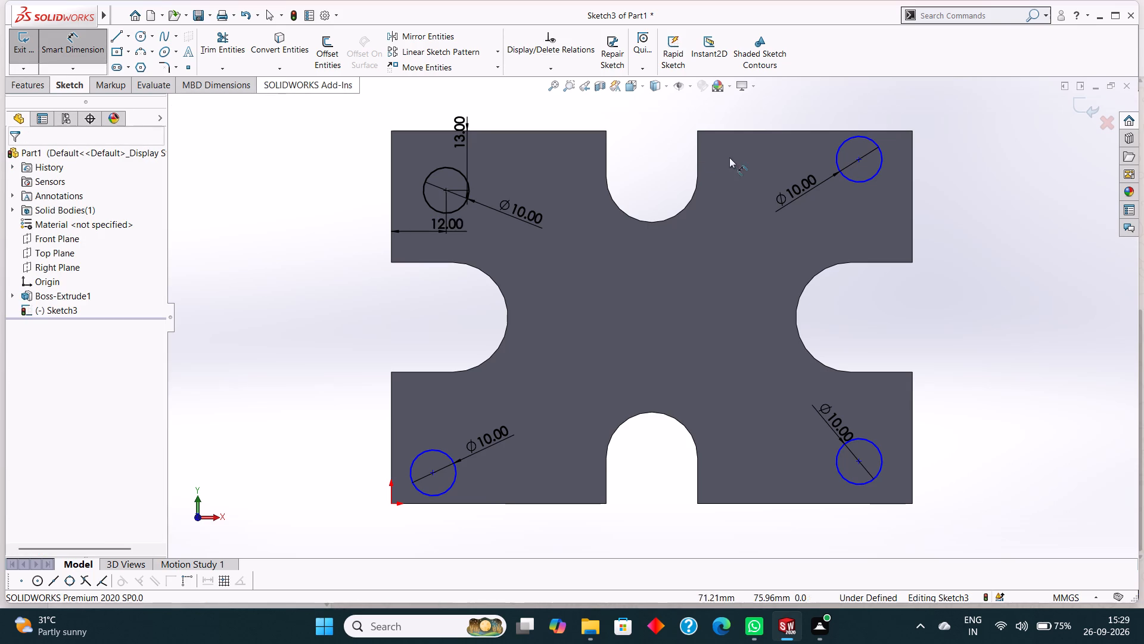
left_click(884, 130)
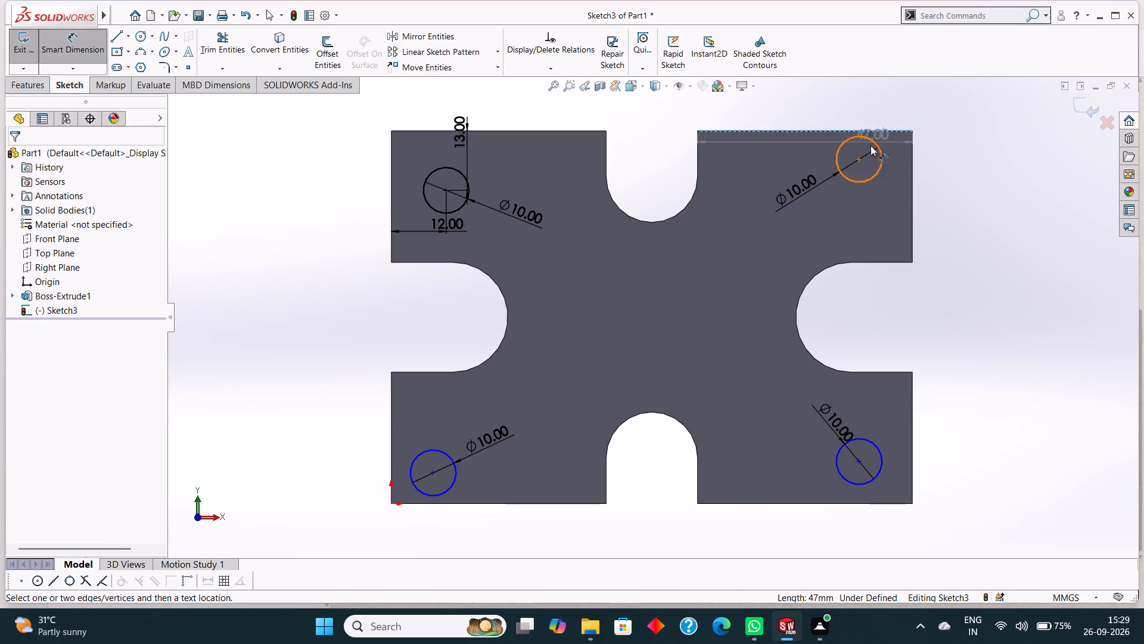
left_click(856, 160)
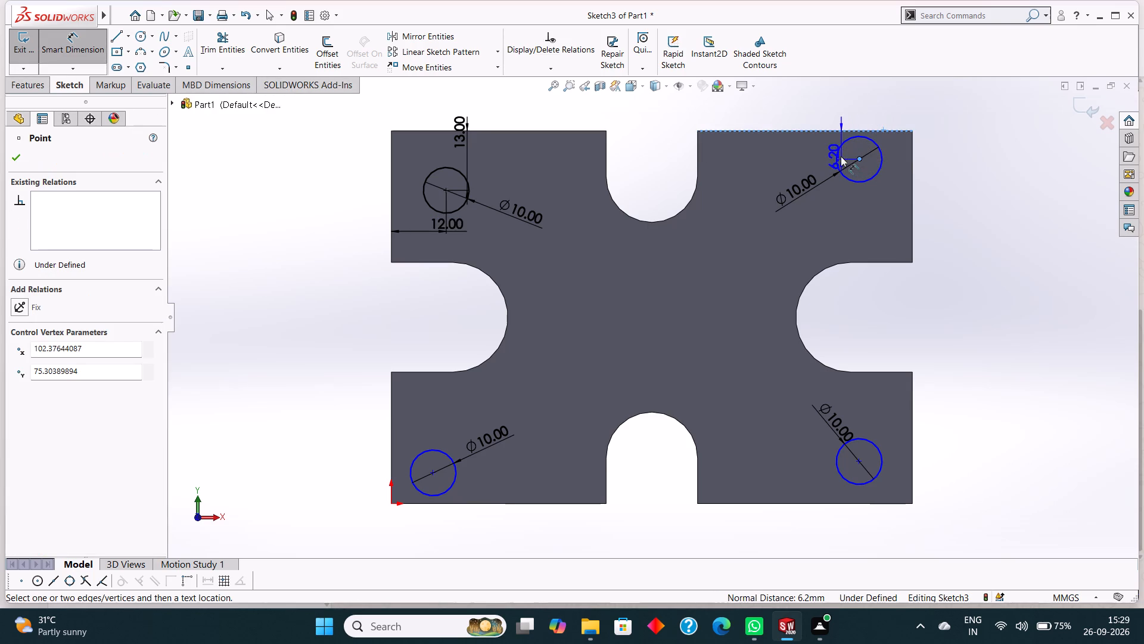
left_click(804, 155)
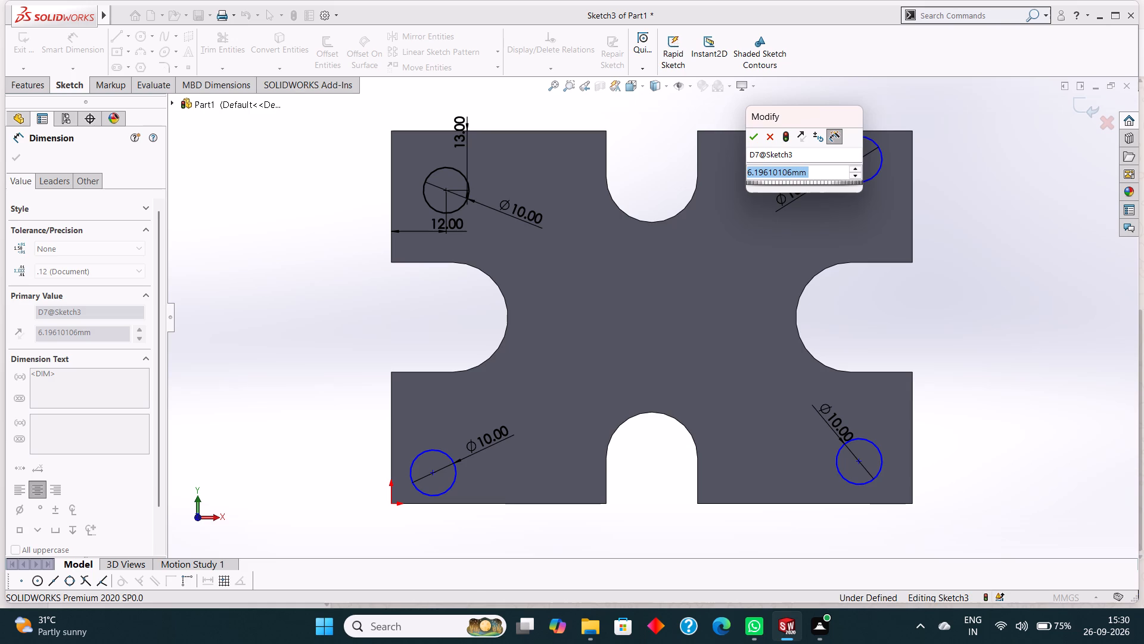
key("Escape")
key("Escape")
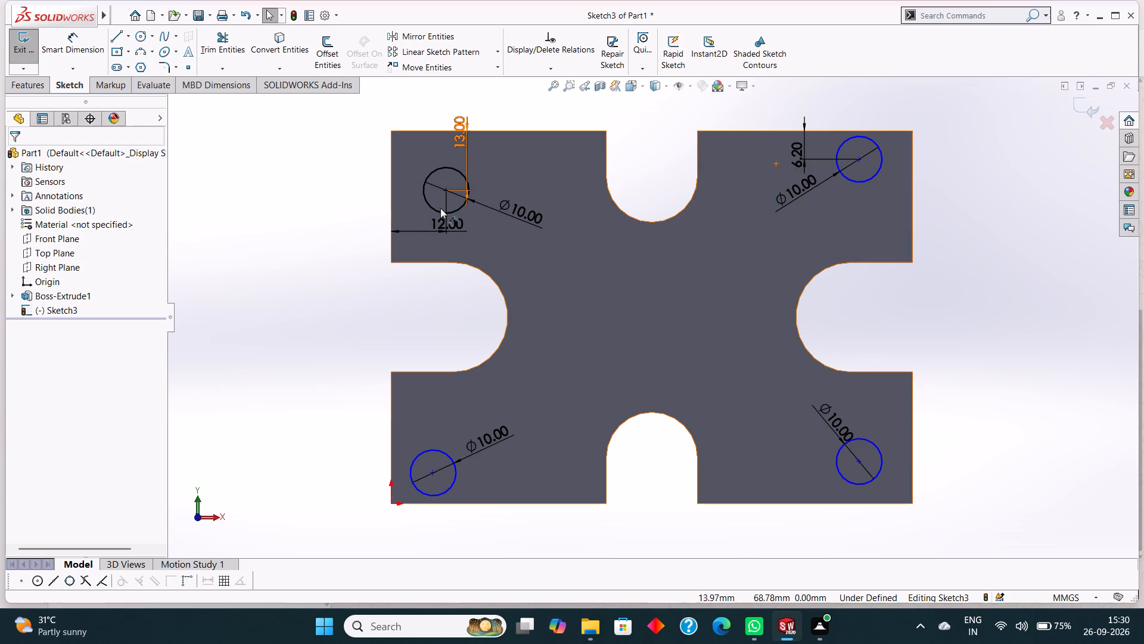
Set the upper-left circle's horizontal offset to 13 mm, with its dimension above the circle, and its vertical offset to 12 mm.
left_click_drag(434, 224, 419, 151)
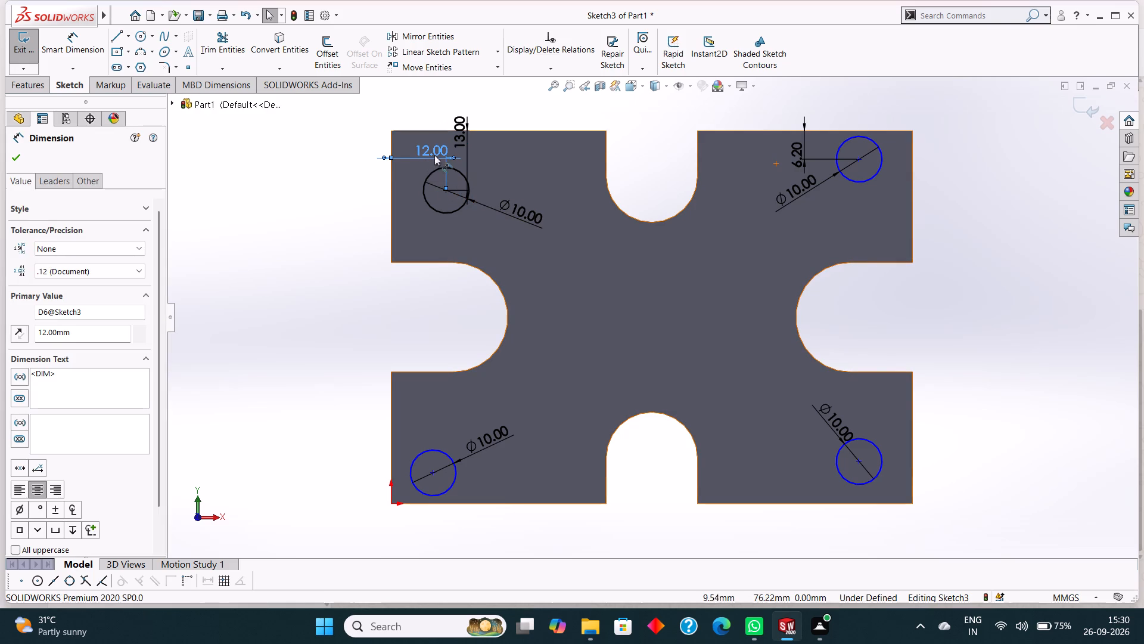
double_click(430, 150)
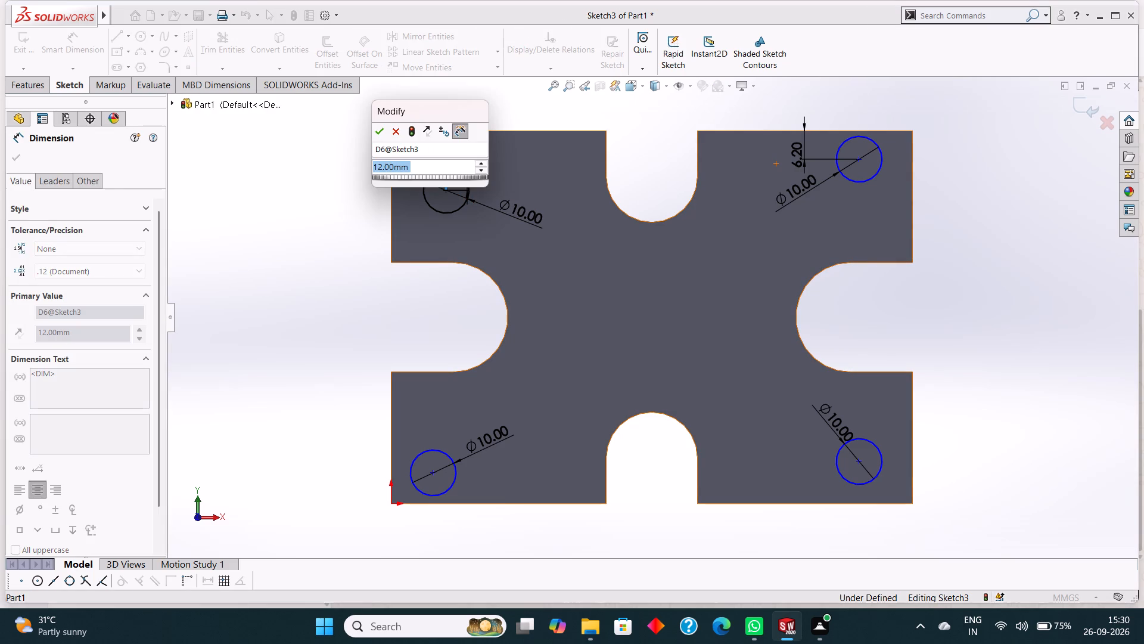
type("13")
key("Return")
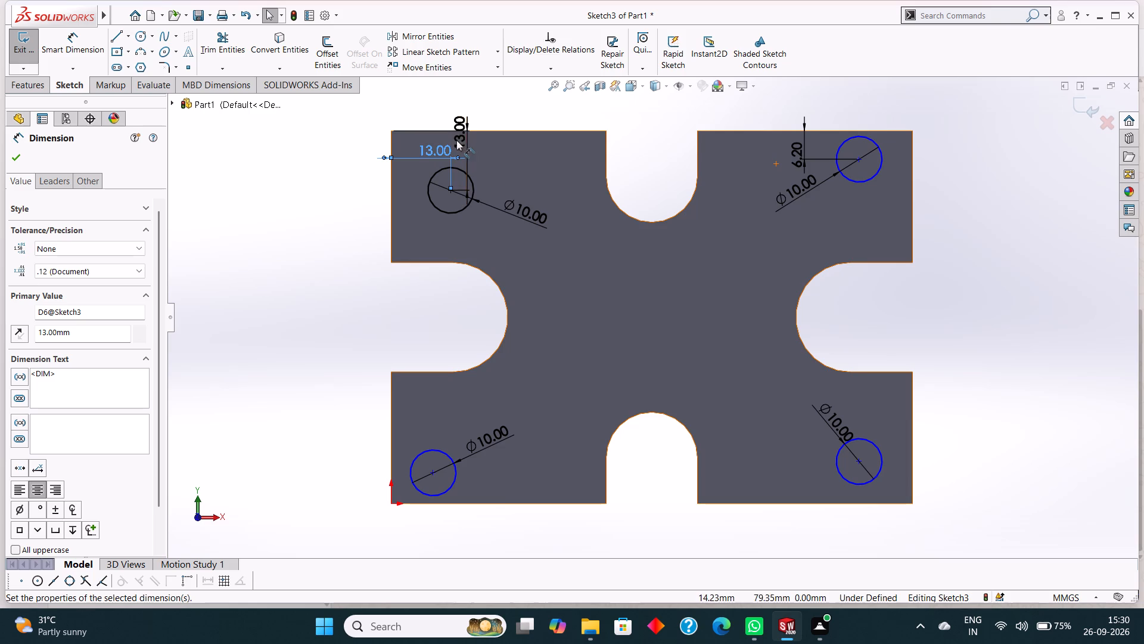
double_click(459, 134)
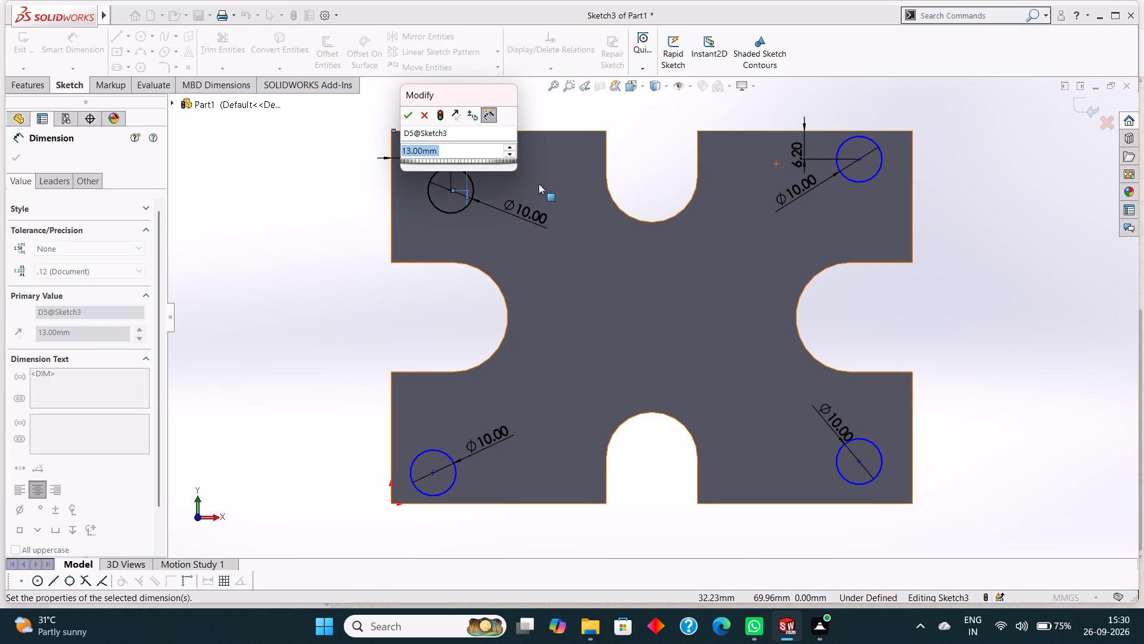
type("12")
key("Return")
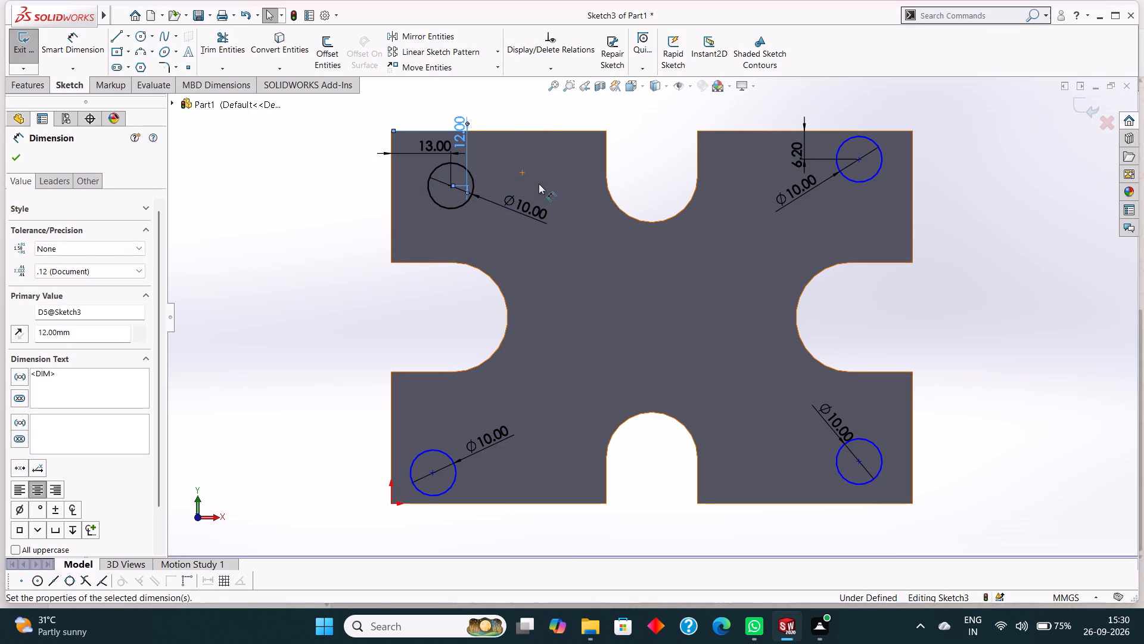
Set the upper-right circle's distance from the plate's top edge to 12 mm.
double_click(796, 149)
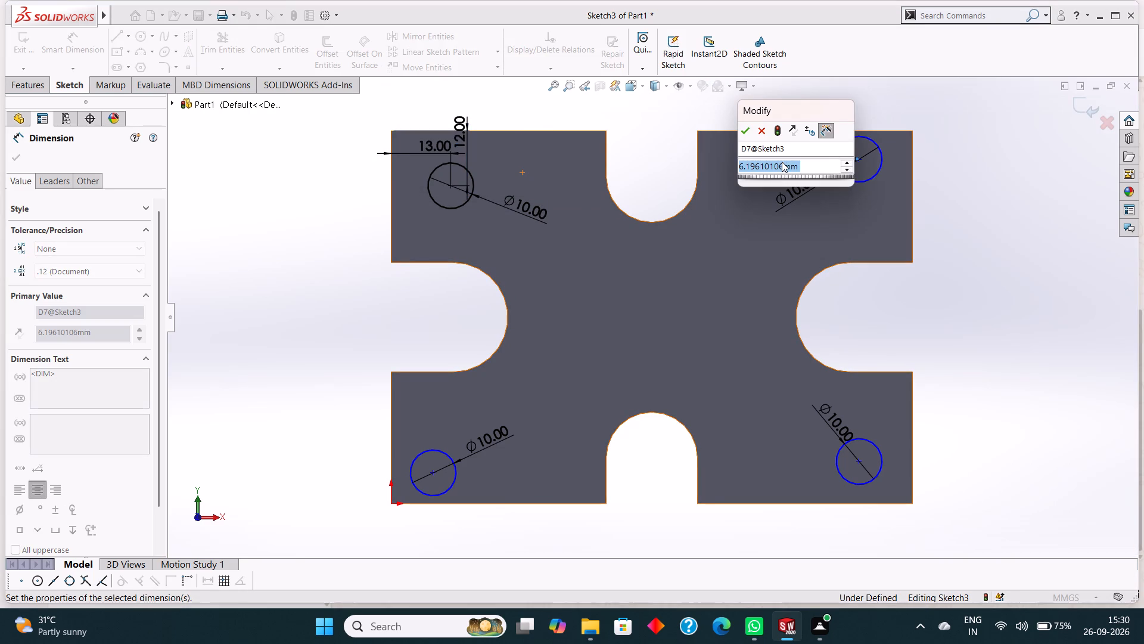
type("12")
key("Return")
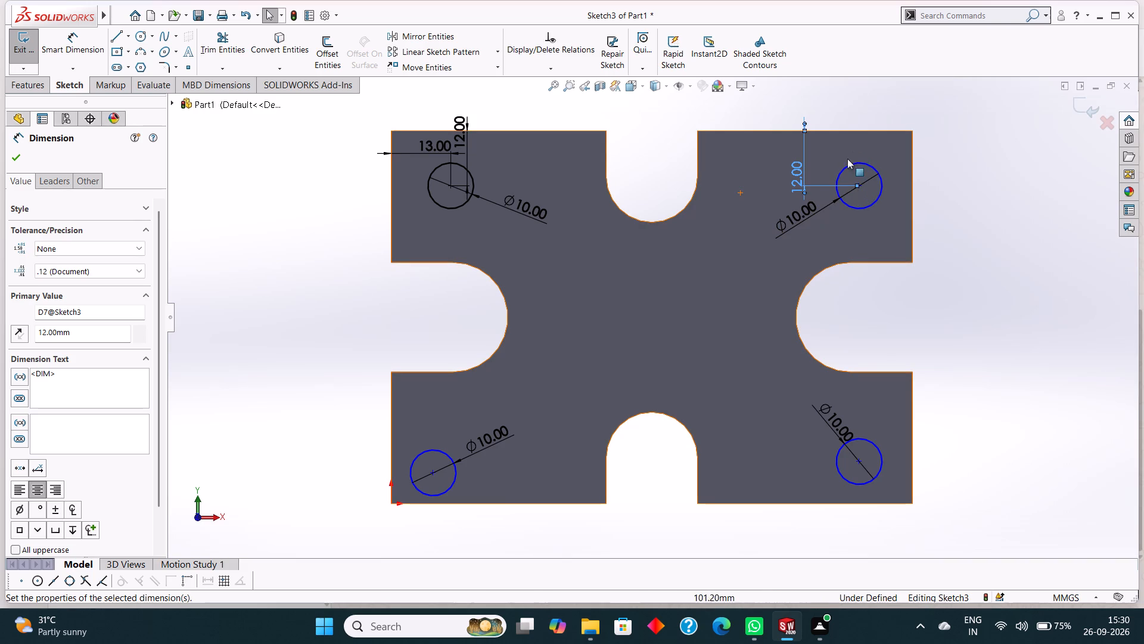
Dimension the upper-right circle's centre 13 mm from the plate's right edge, placing the dimension below the circle.
left_click(910, 155)
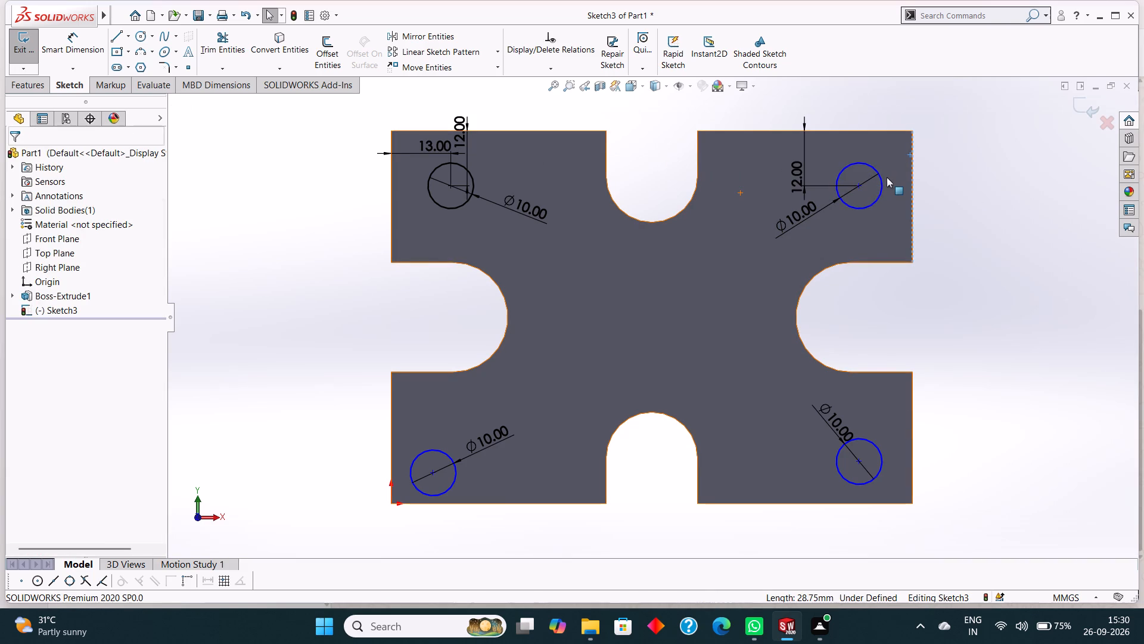
key("Escape")
left_click(79, 36)
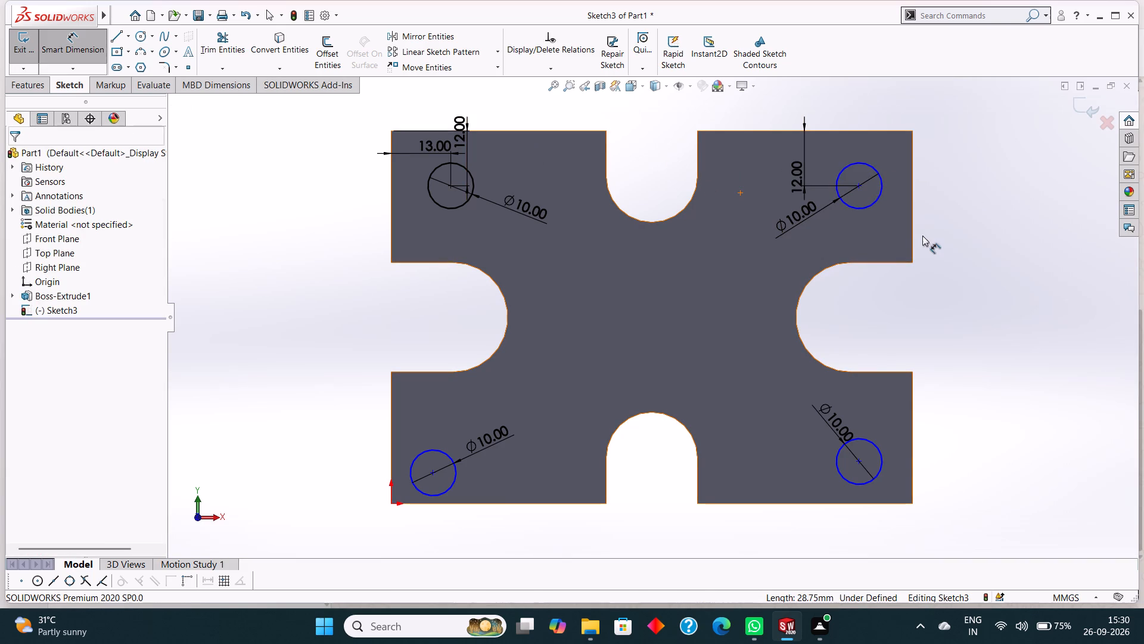
left_click(912, 200)
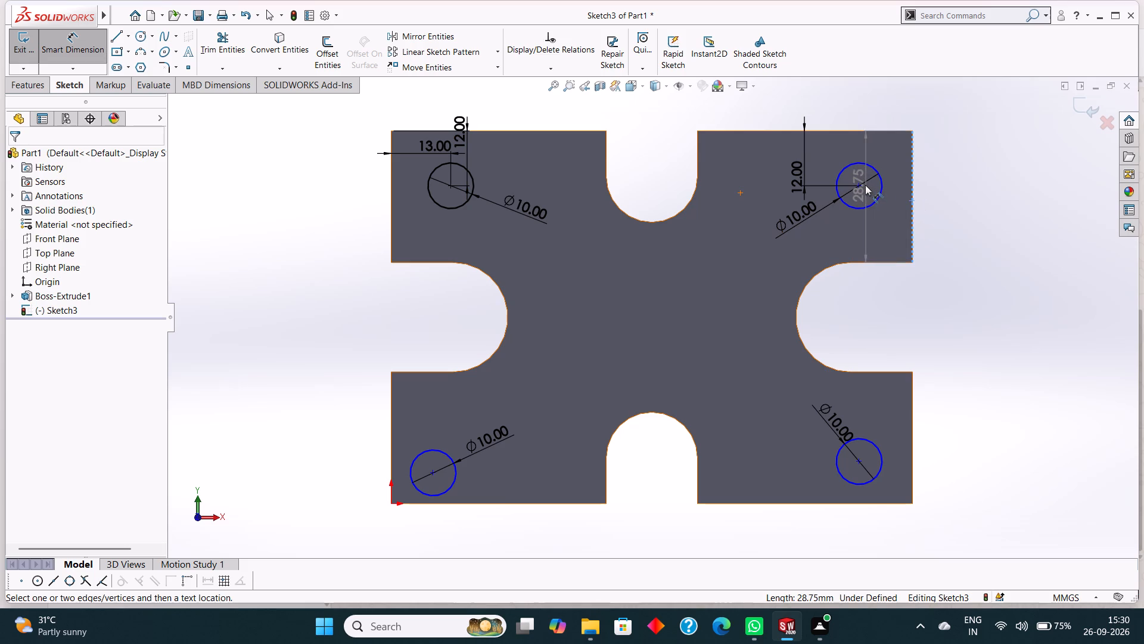
left_click(862, 186)
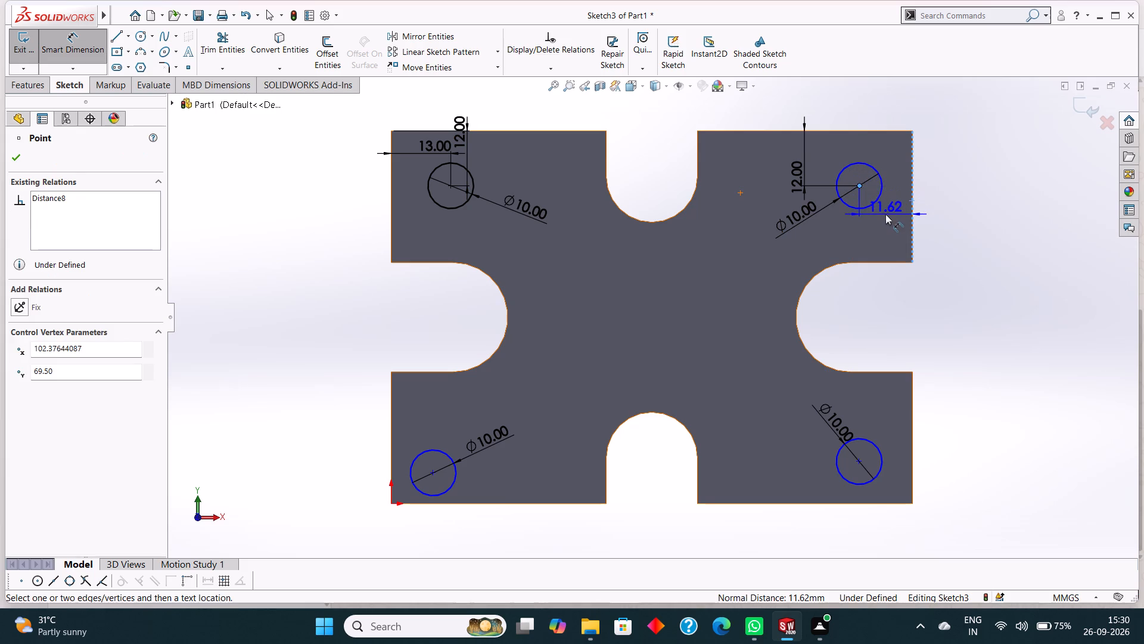
left_click(885, 214)
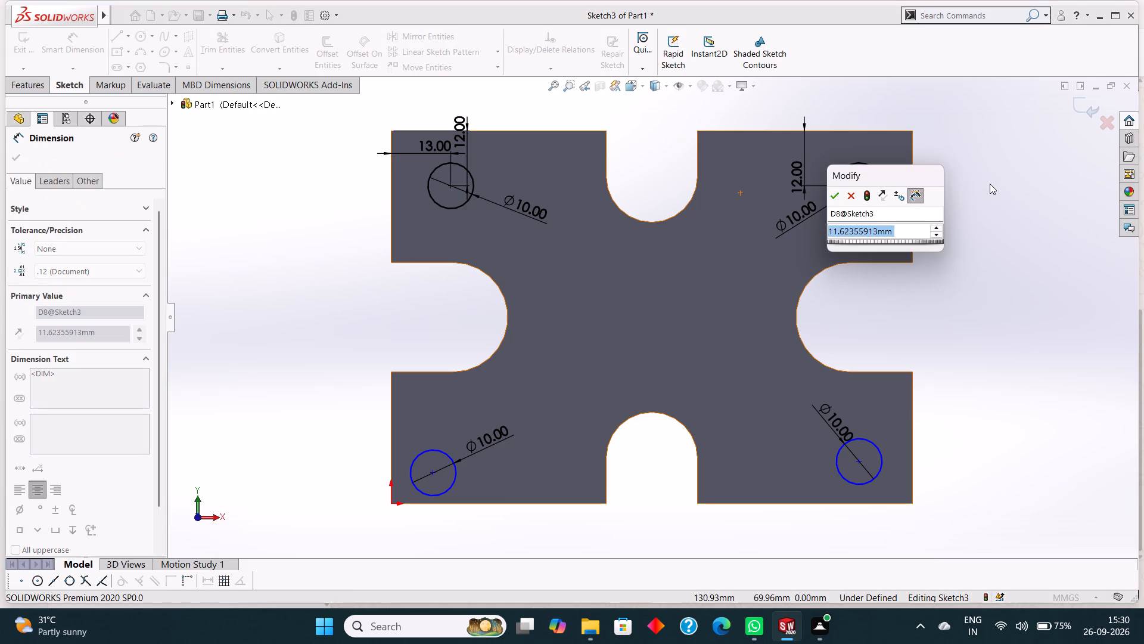
type("13")
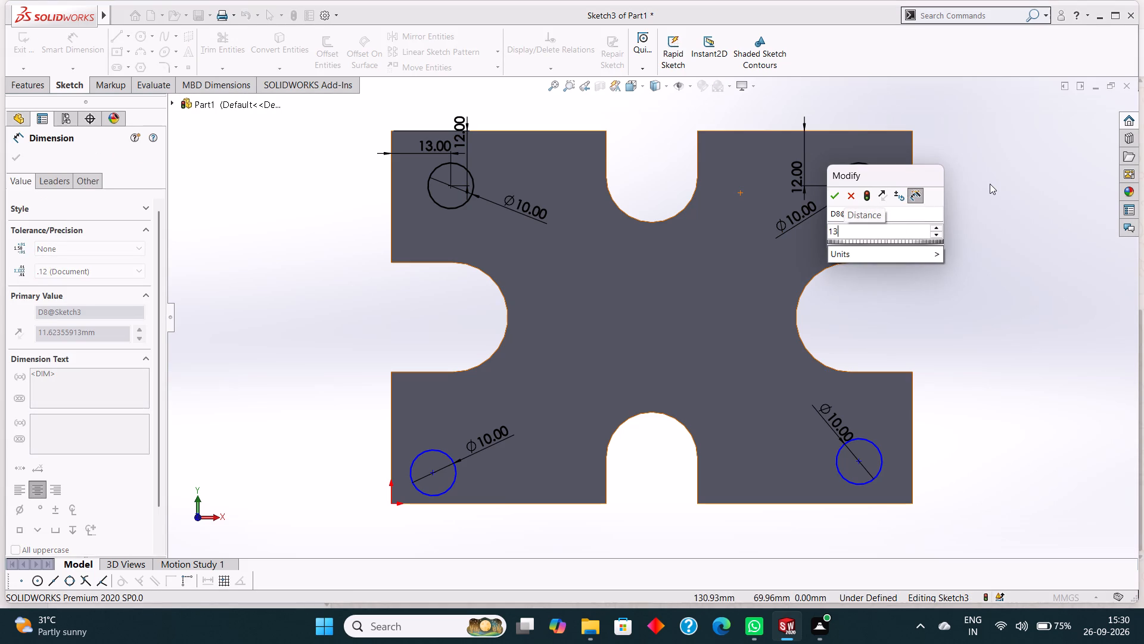
key("Return")
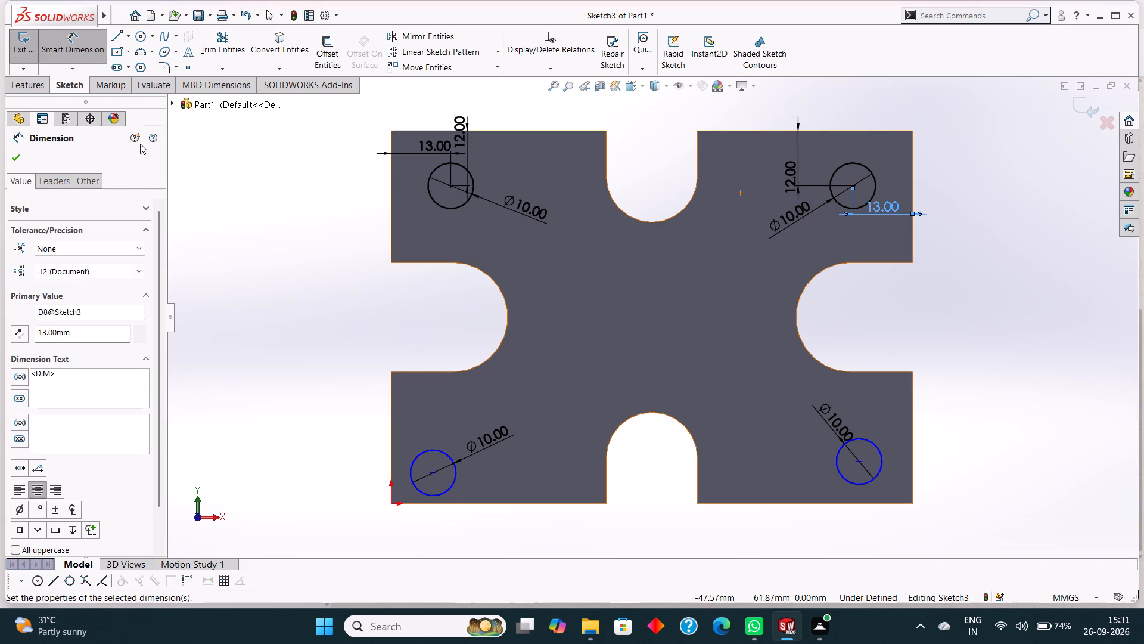
Dimension the lower-left circle's centre 13 mm from the plate's left edge and 12 mm from its bottom edge.
left_click(393, 446)
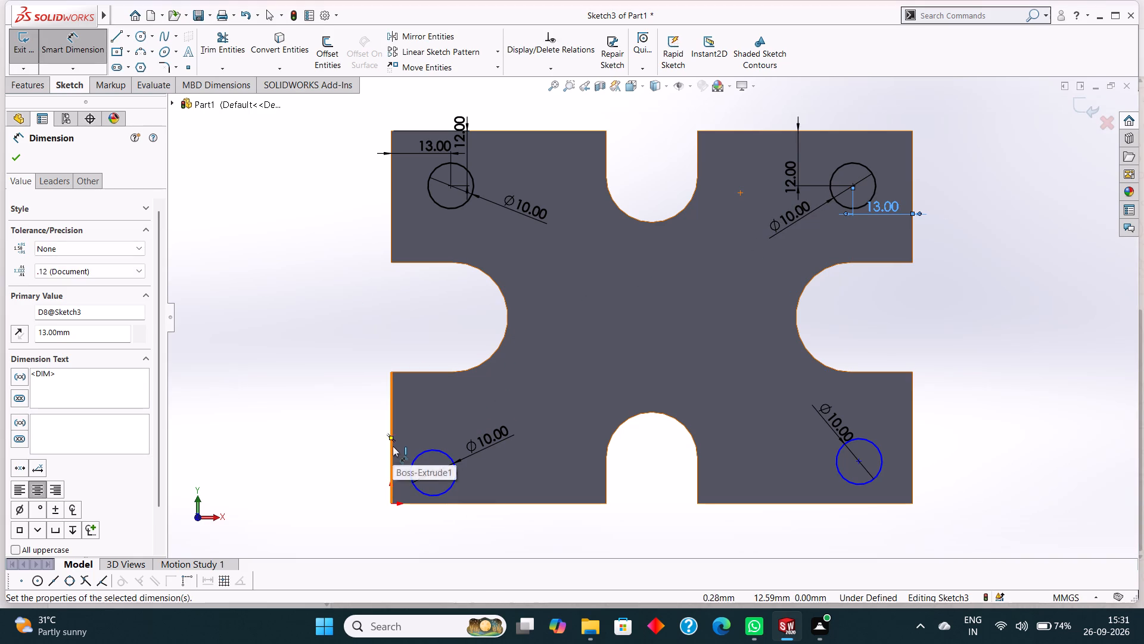
left_click(431, 471)
left_click(429, 427)
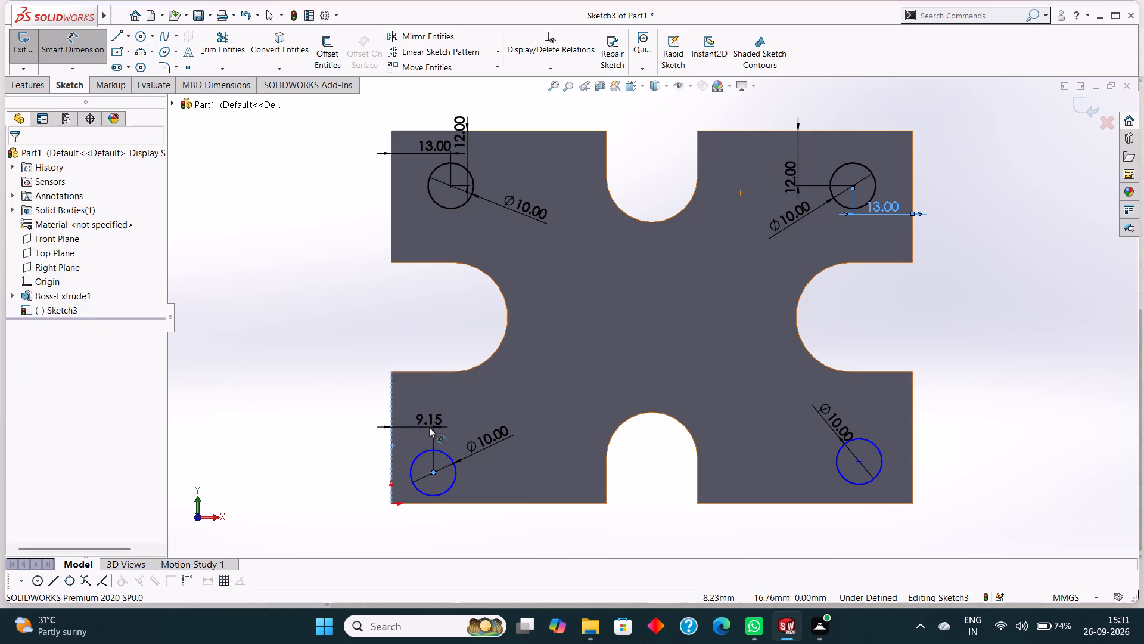
type("13")
key("Return")
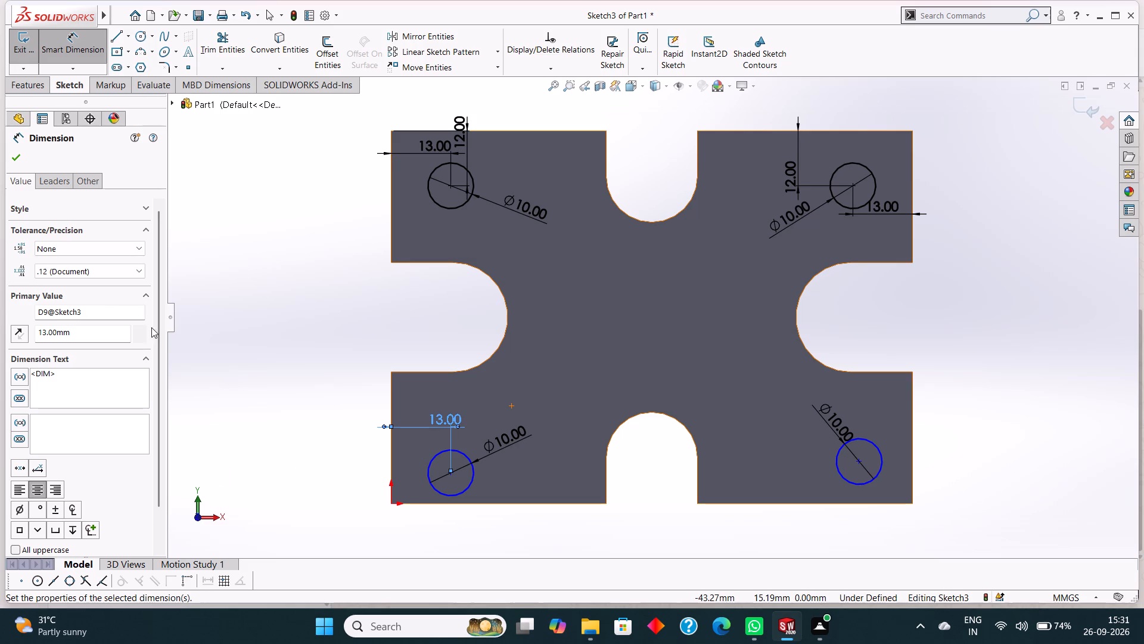
left_click(499, 502)
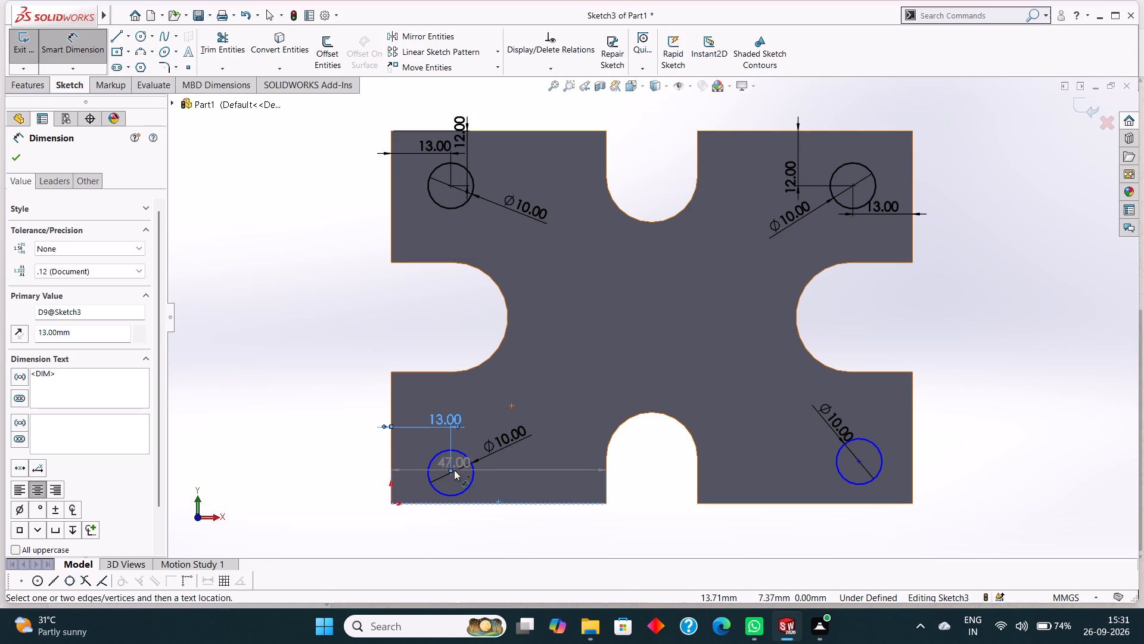
left_click(454, 470)
left_click(509, 481)
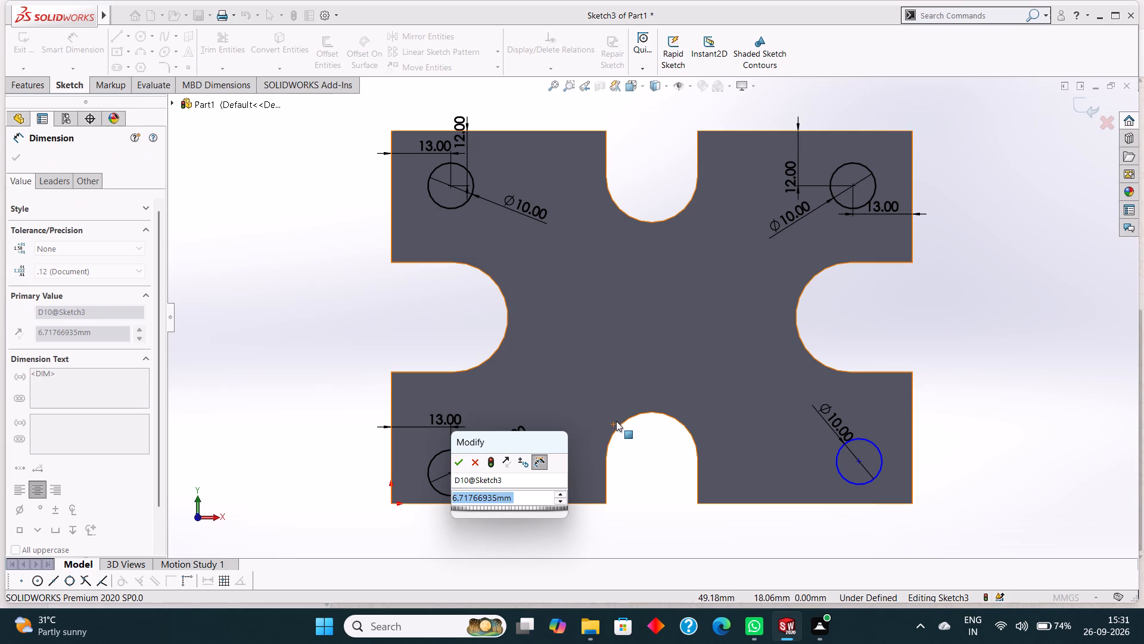
type("12")
key("Return")
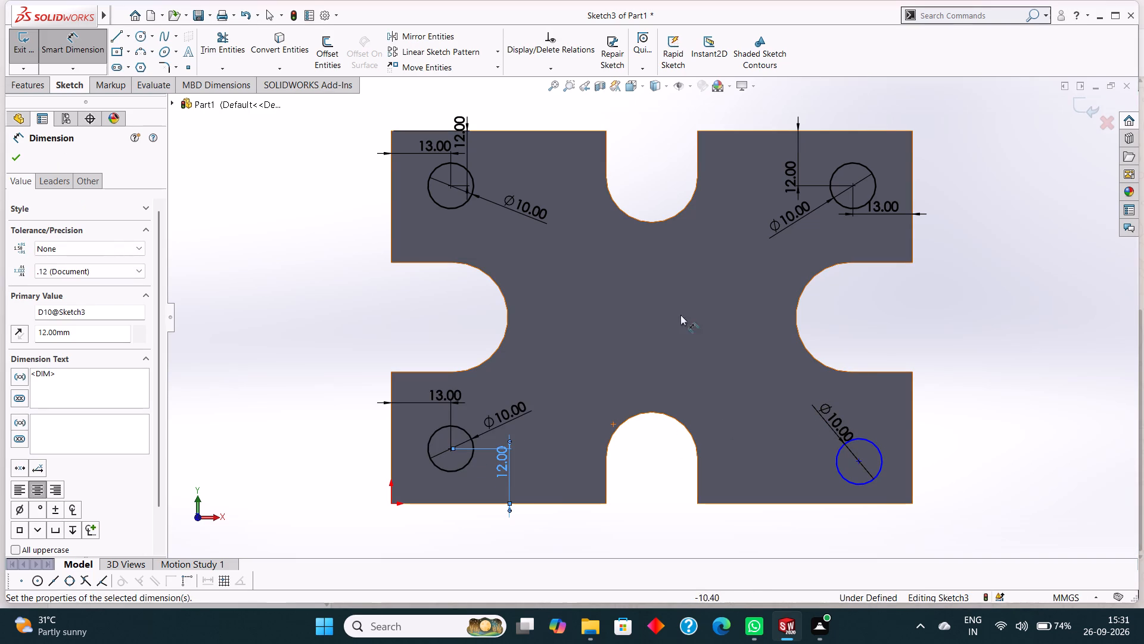
Dimension the lower-right circle's centre 13 mm from the plate's right edge and 12 mm from its bottom edge.
left_click(912, 454)
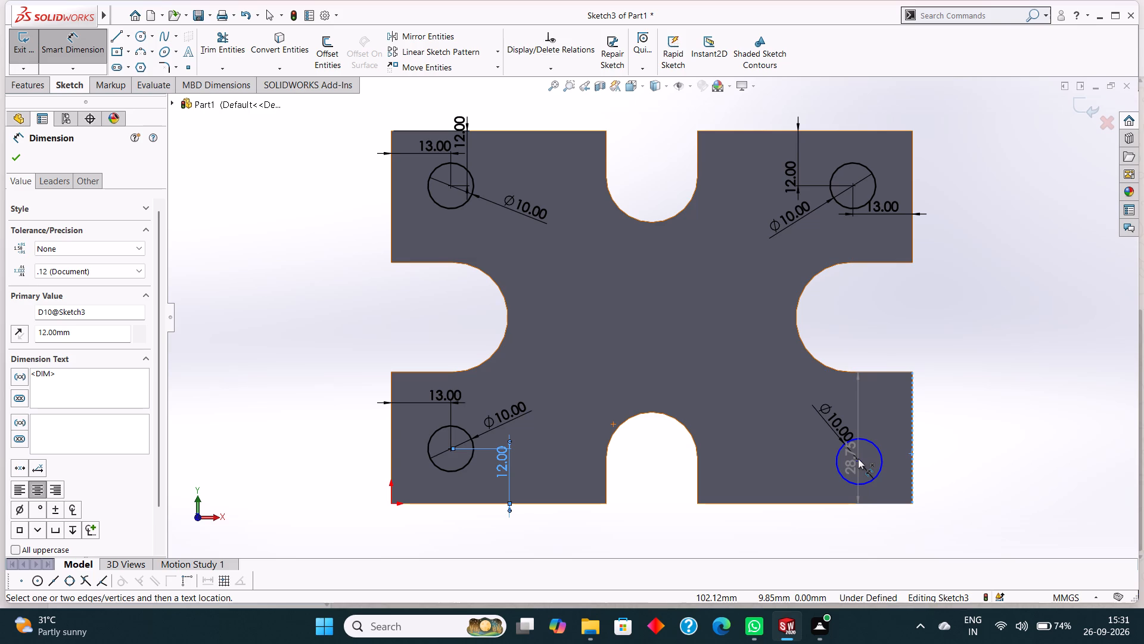
left_click(858, 459)
left_click(889, 429)
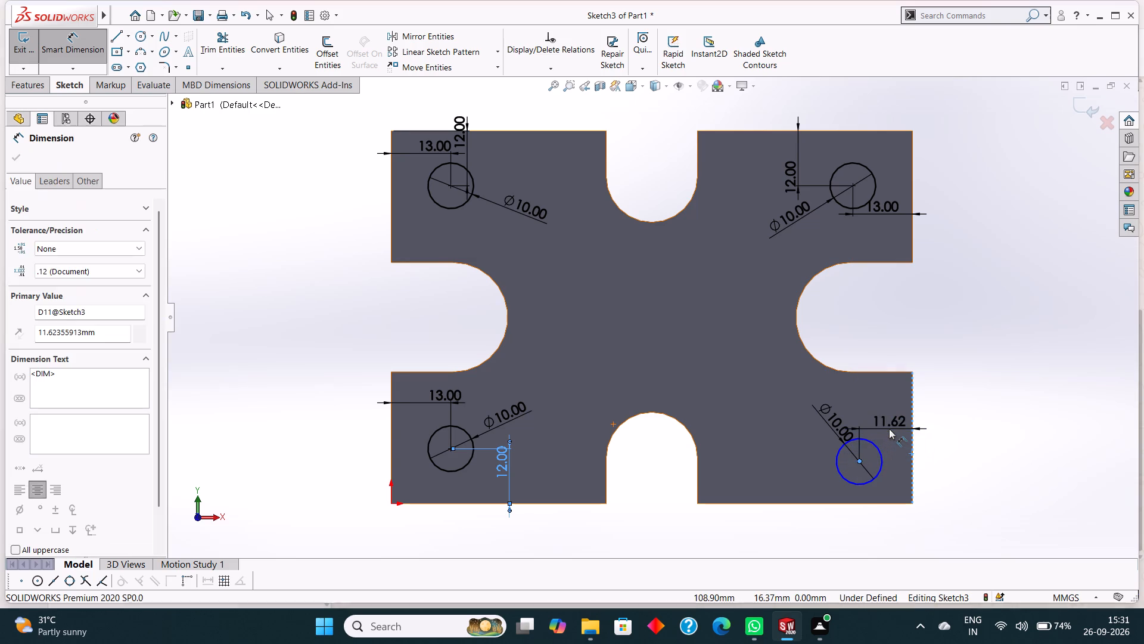
type("13")
key("Return")
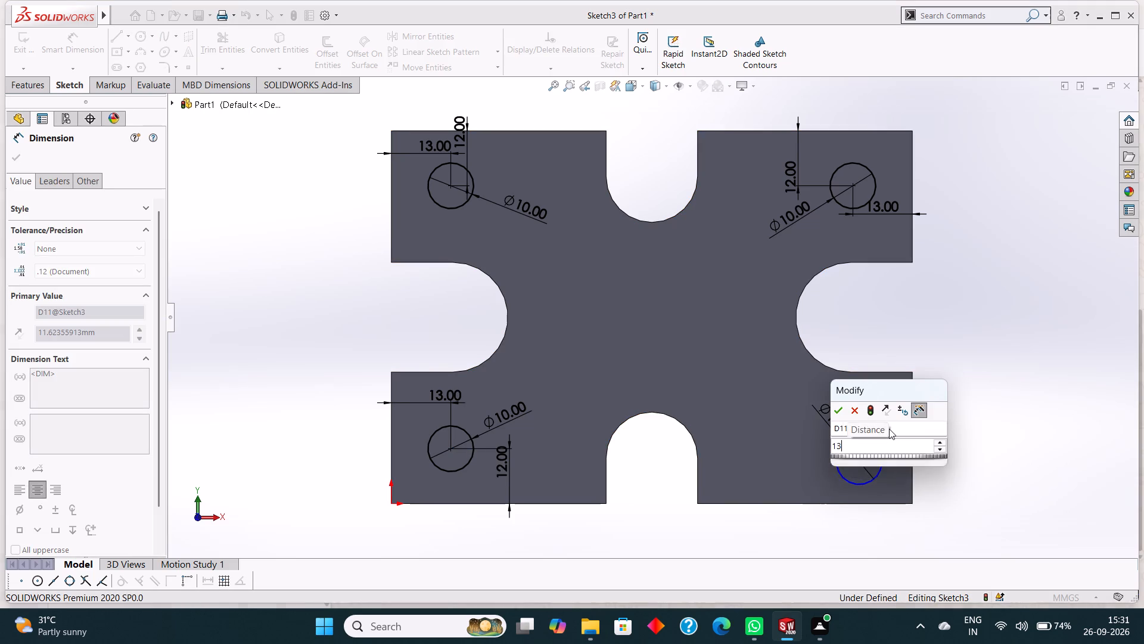
left_click(845, 504)
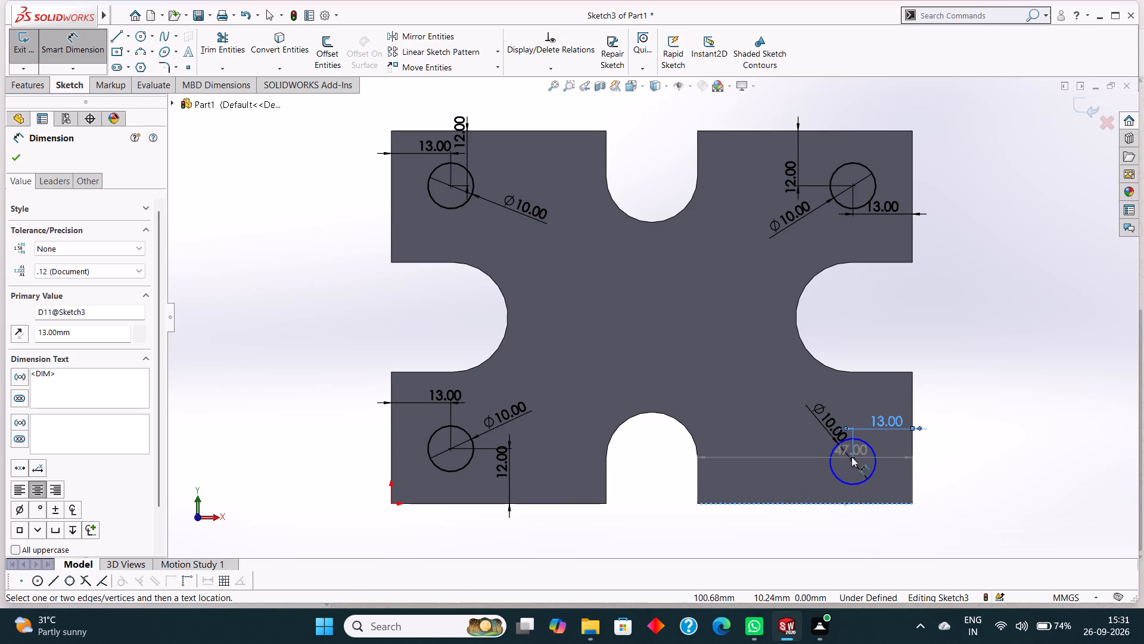
left_click(853, 459)
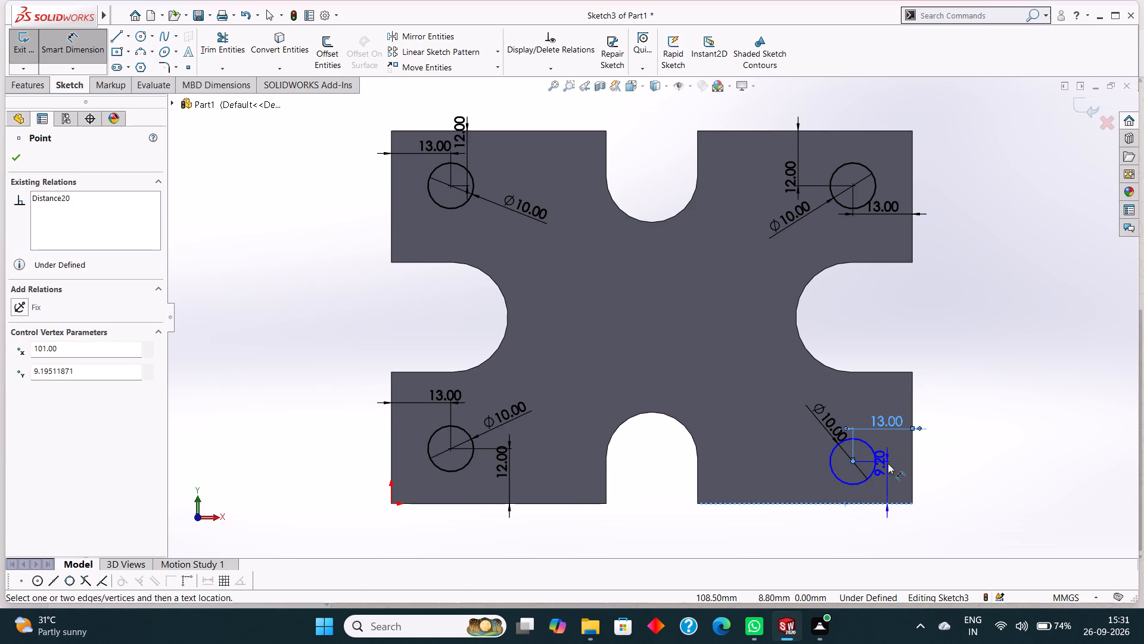
left_click(888, 463)
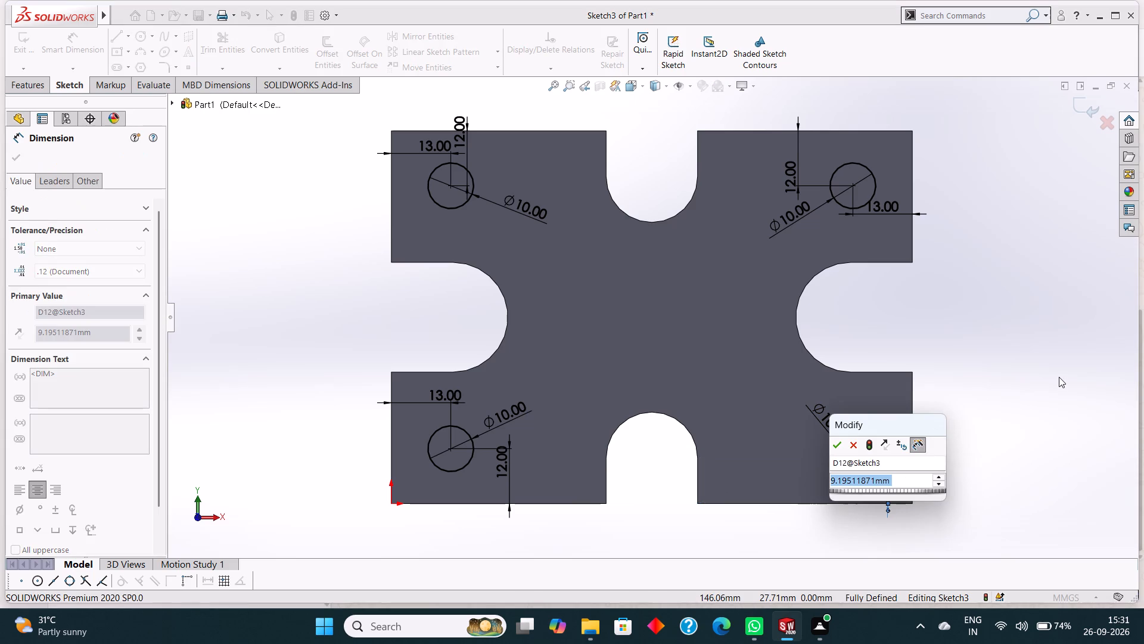
type("12")
key("Return")
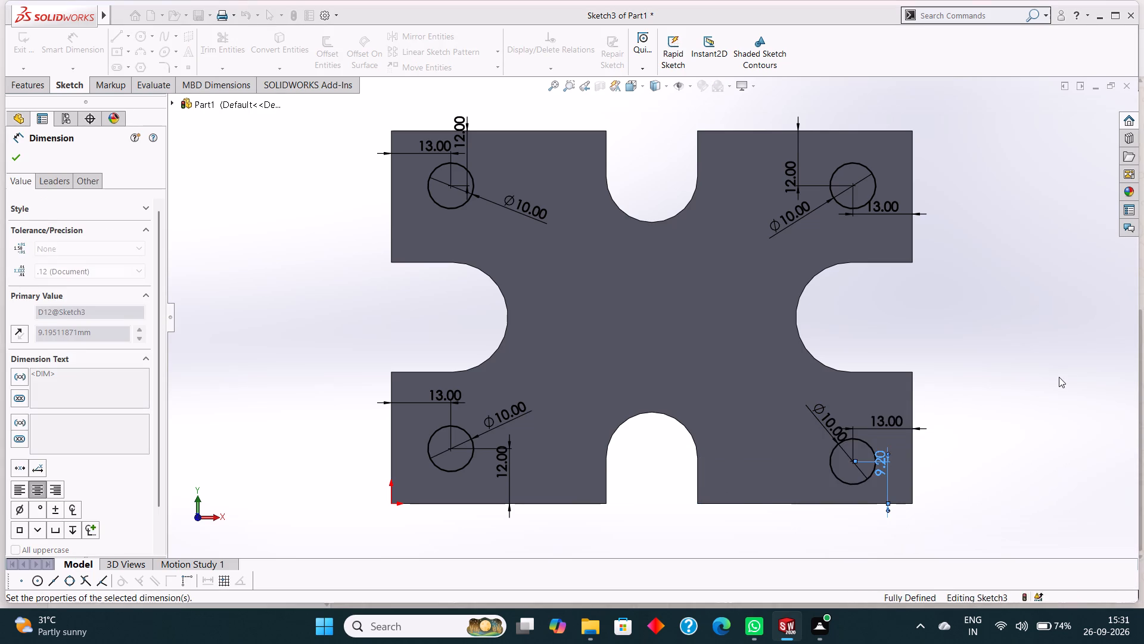
left_click(9, 158)
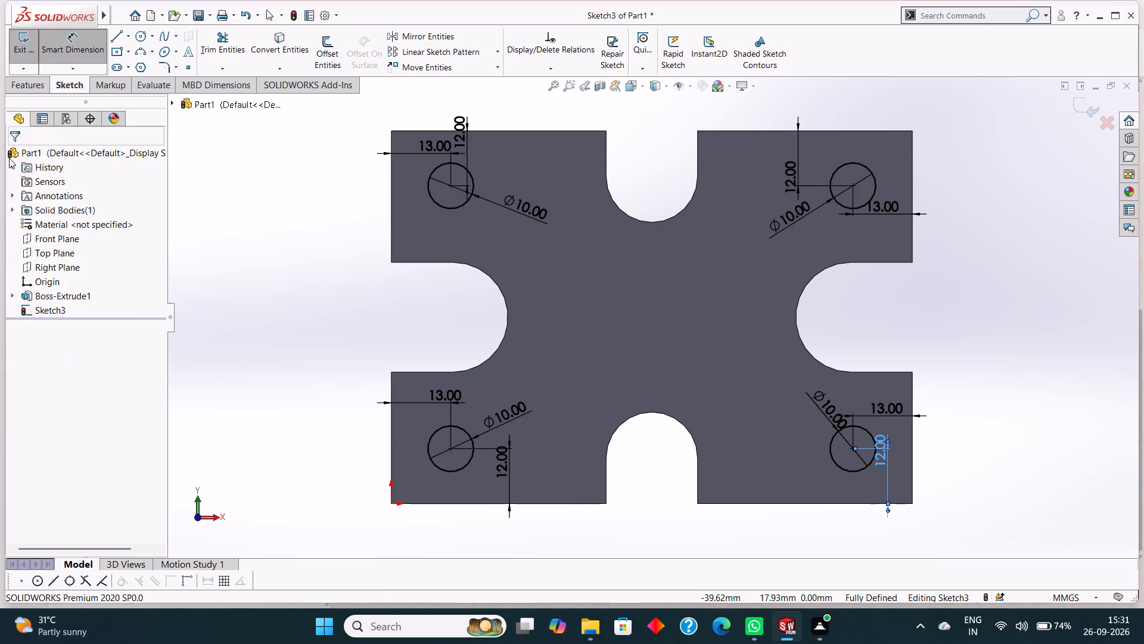
Cut the four corner circles through the whole plate with an Extruded Cut set to Through All.
left_click(30, 89)
left_click(195, 52)
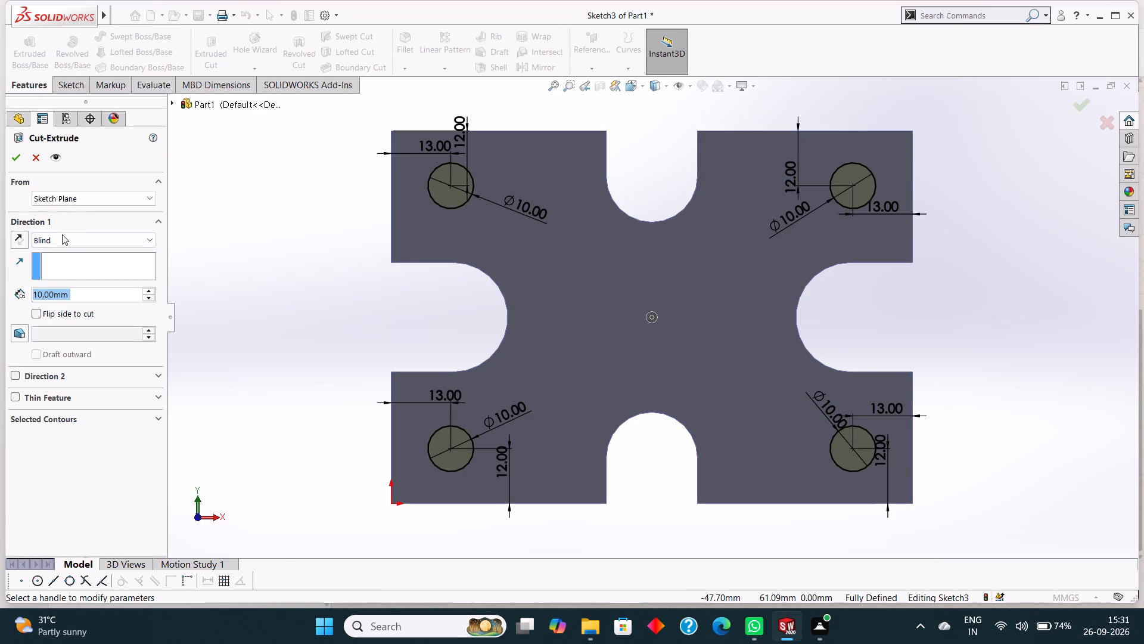
left_click(62, 245)
left_click(63, 265)
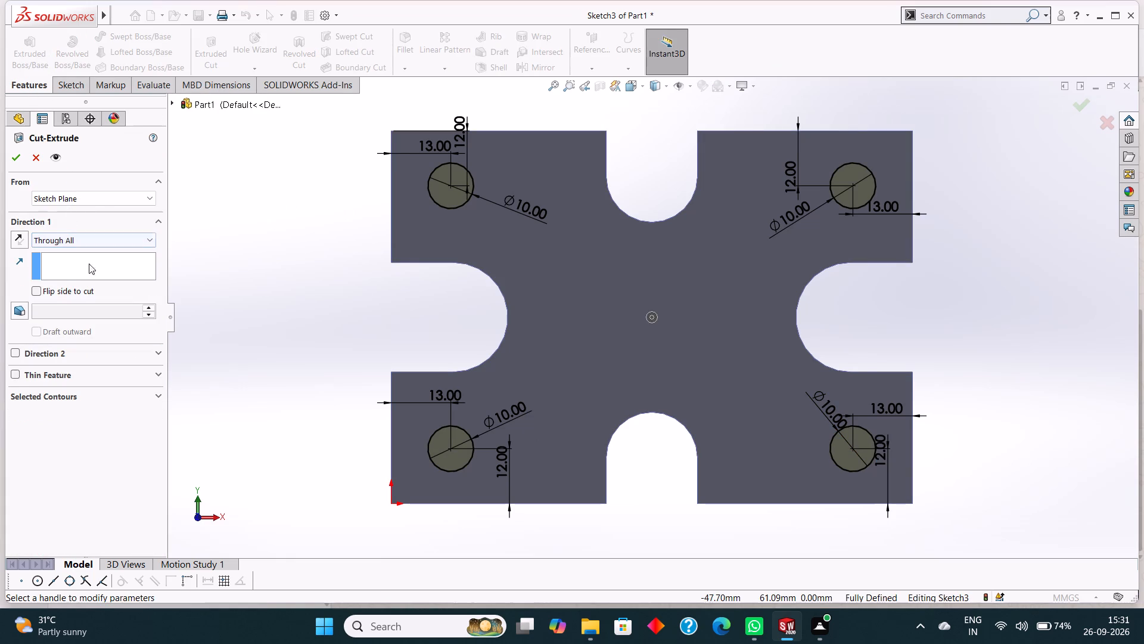
left_click(9, 161)
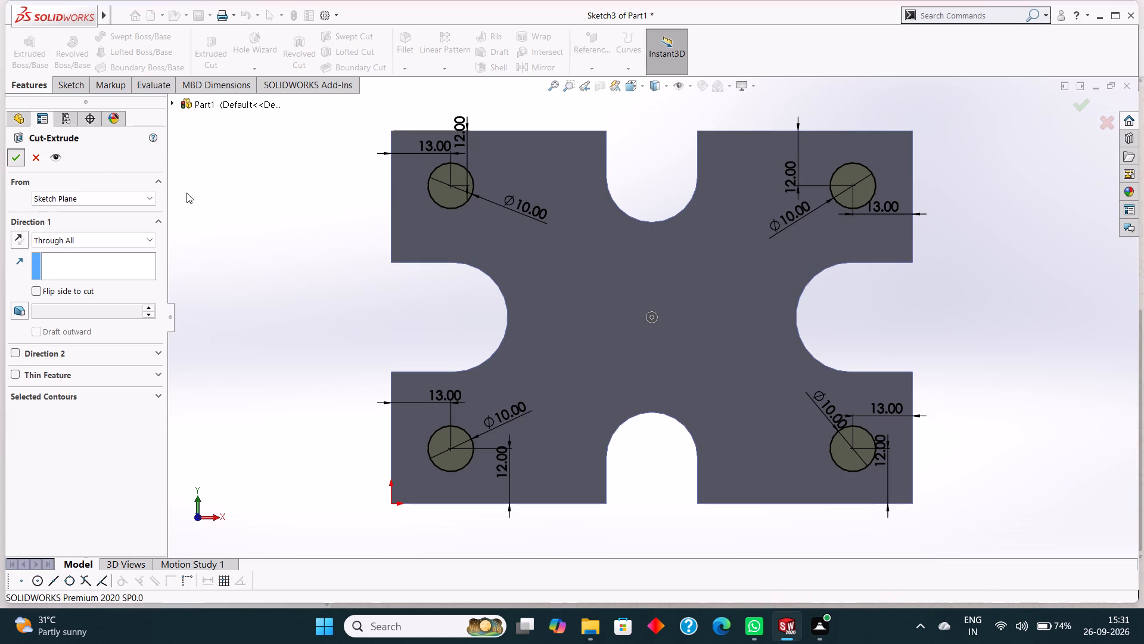
left_click(270, 196)
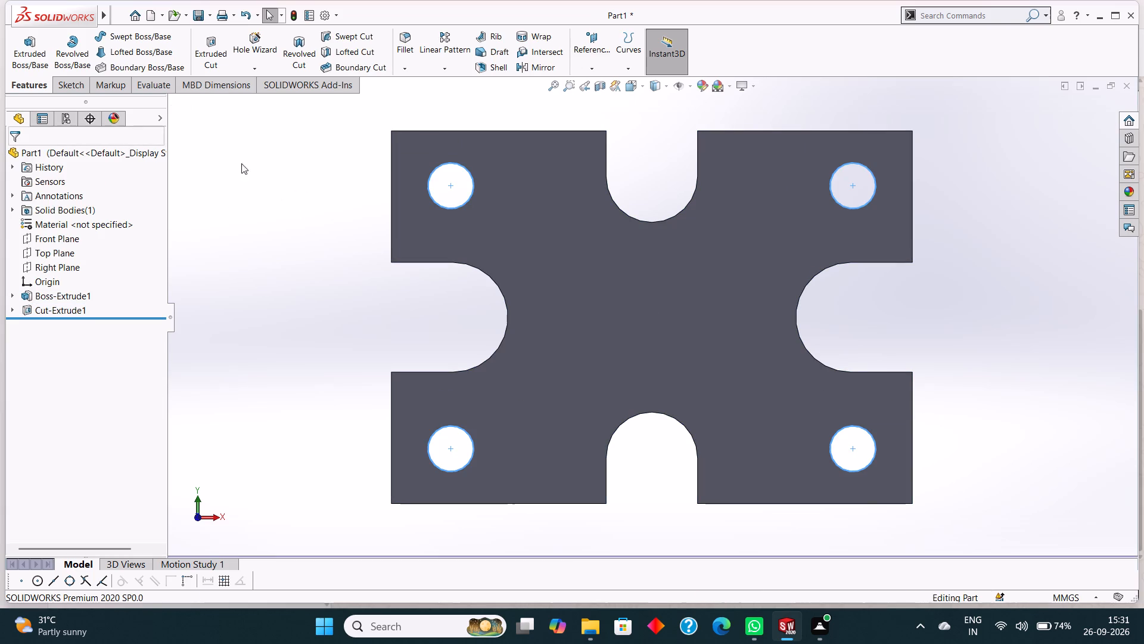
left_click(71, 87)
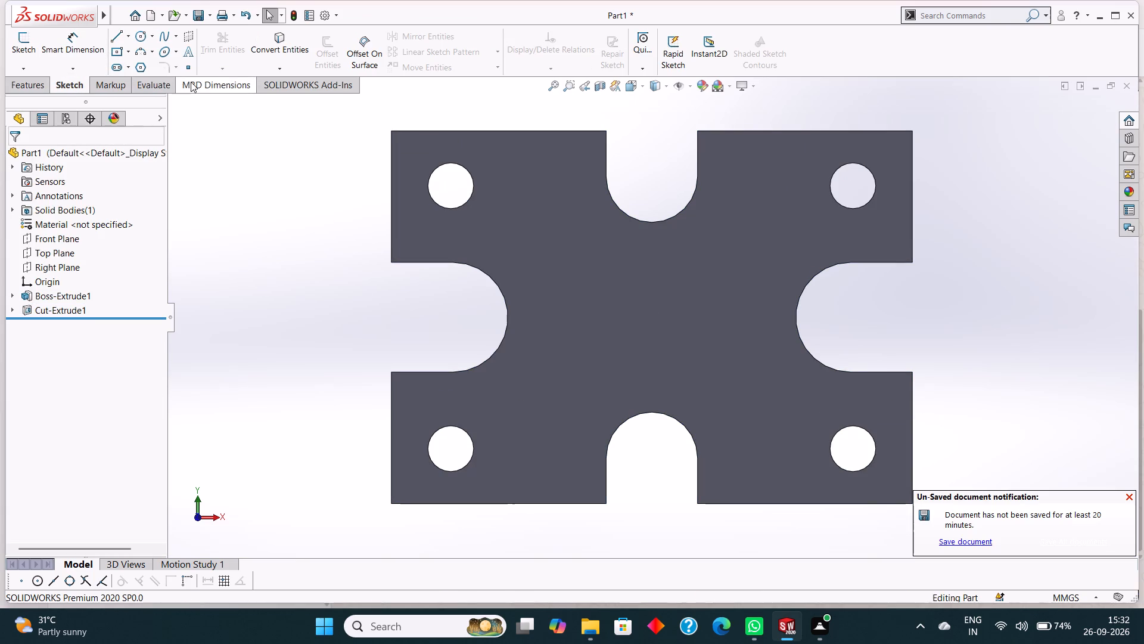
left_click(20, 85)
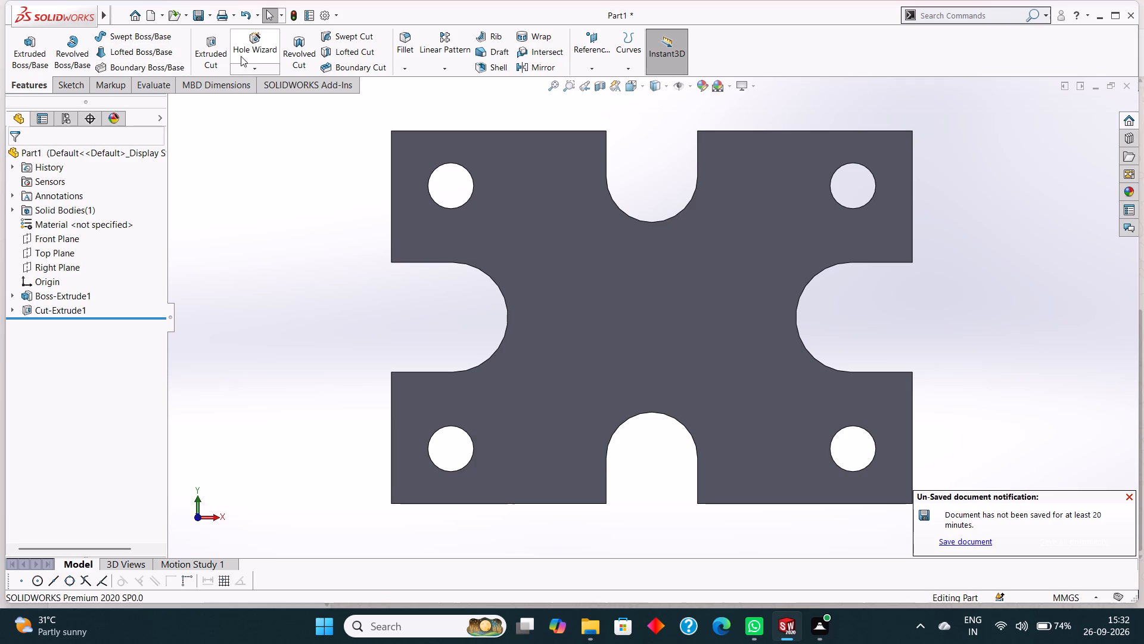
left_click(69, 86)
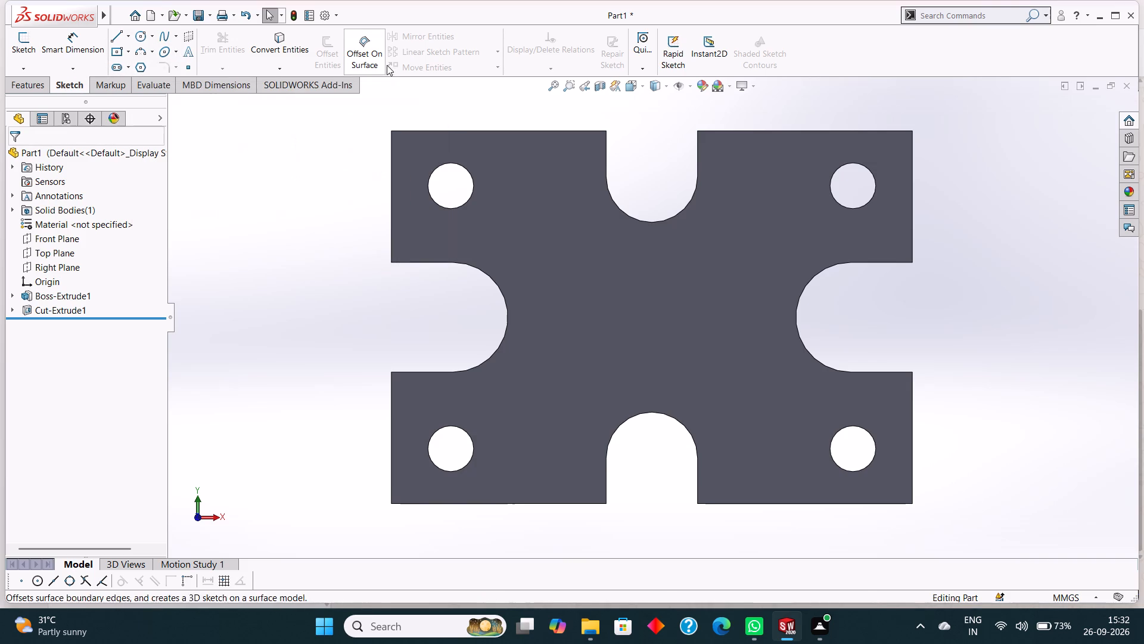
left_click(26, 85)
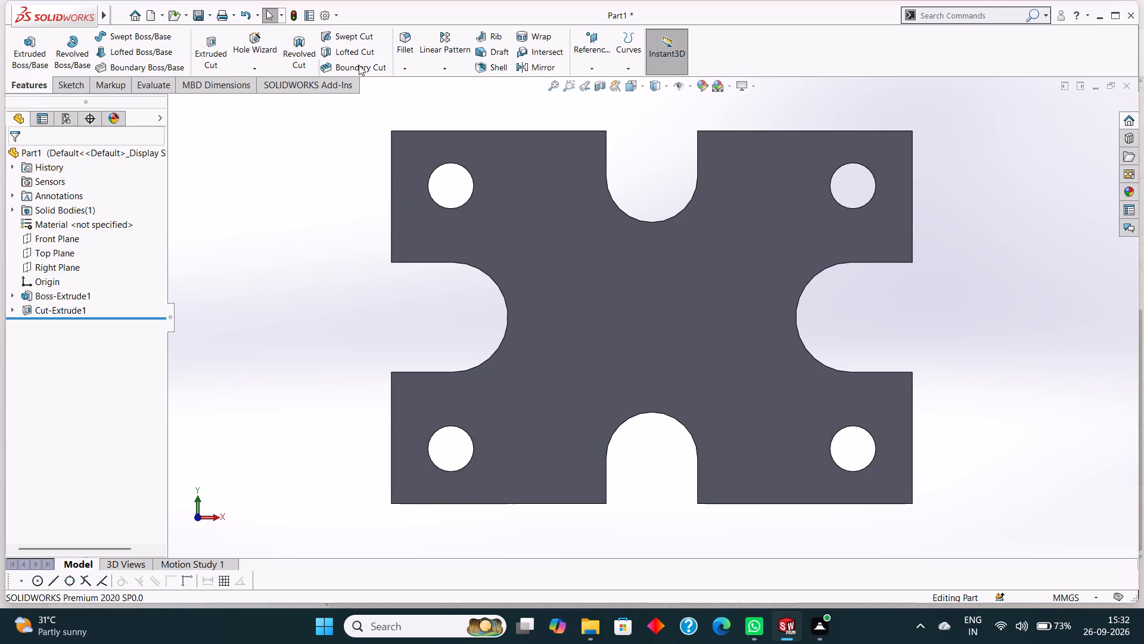
Fillet the plate's four outer corner edges with a symmetric 10 mm radius, using tangent propagation and a circular profile.
left_click(406, 67)
left_click(415, 78)
middle_click_drag(328, 128, 359, 179)
middle_click_drag(325, 148, 328, 148)
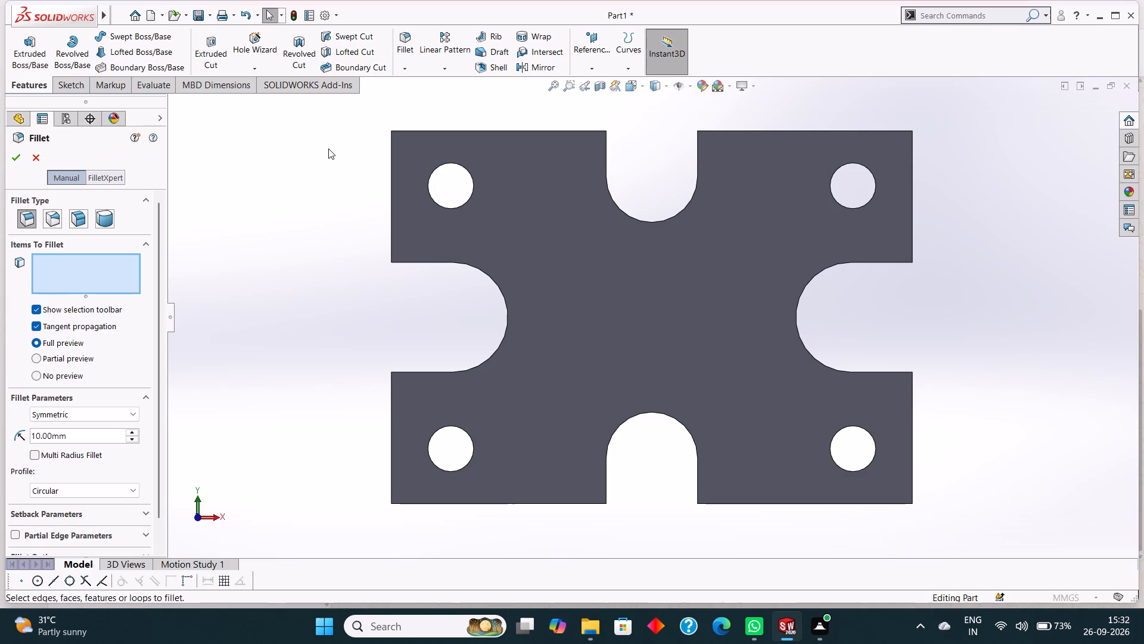
middle_click_drag(328, 148, 366, 186)
left_click(533, 230)
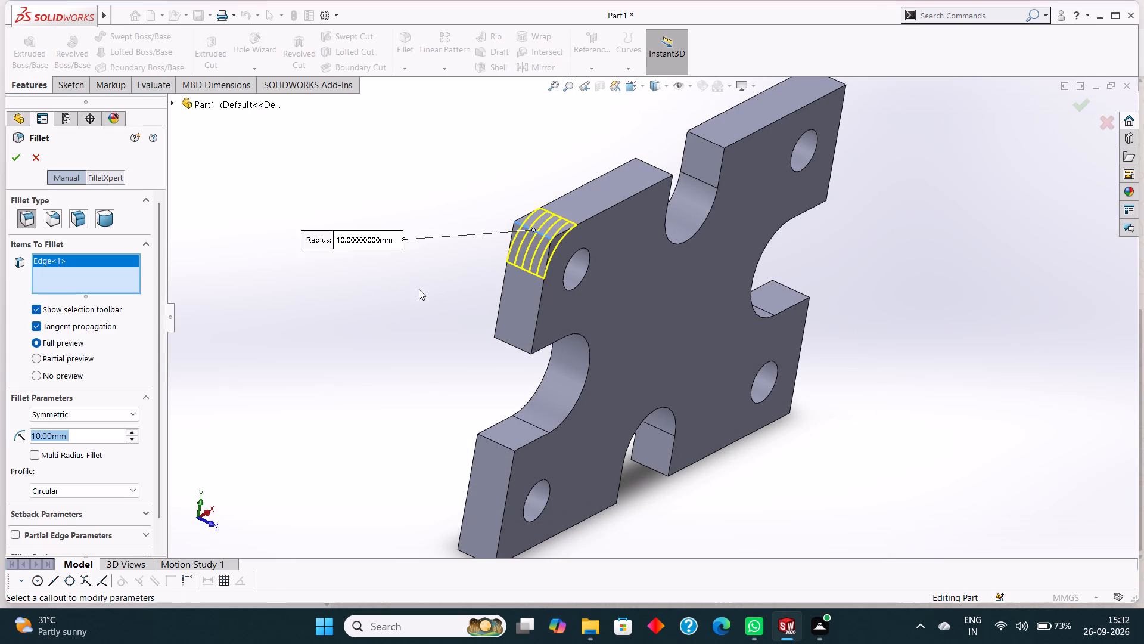
middle_click_drag(419, 289, 420, 194)
scroll(353, 316, "up", 1)
middle_click_drag(353, 316, 362, 244)
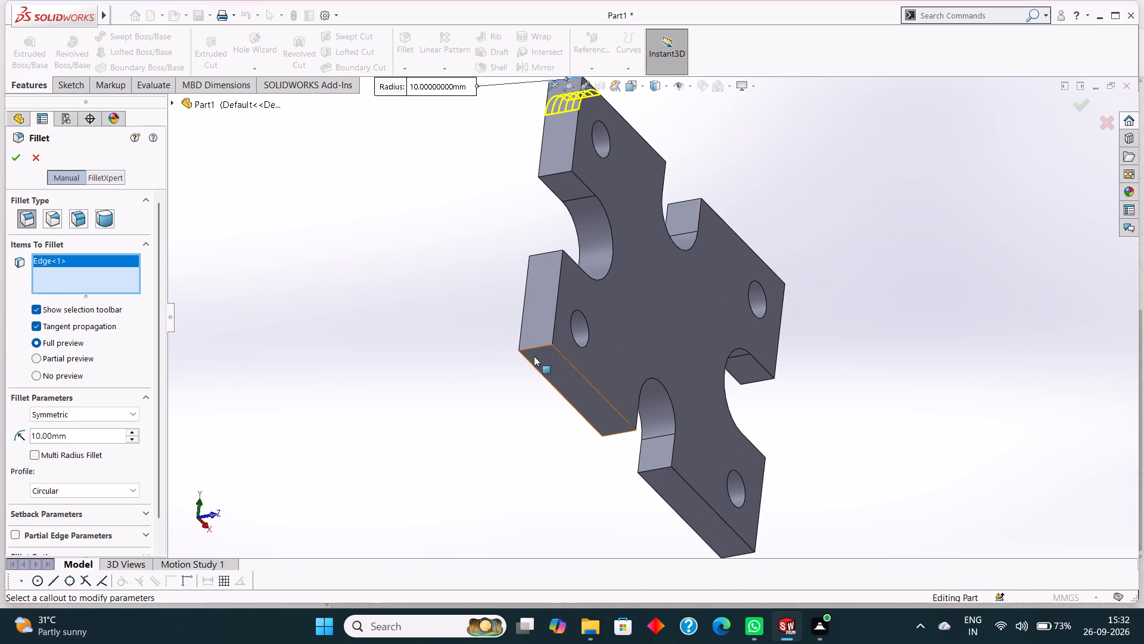
left_click(536, 346)
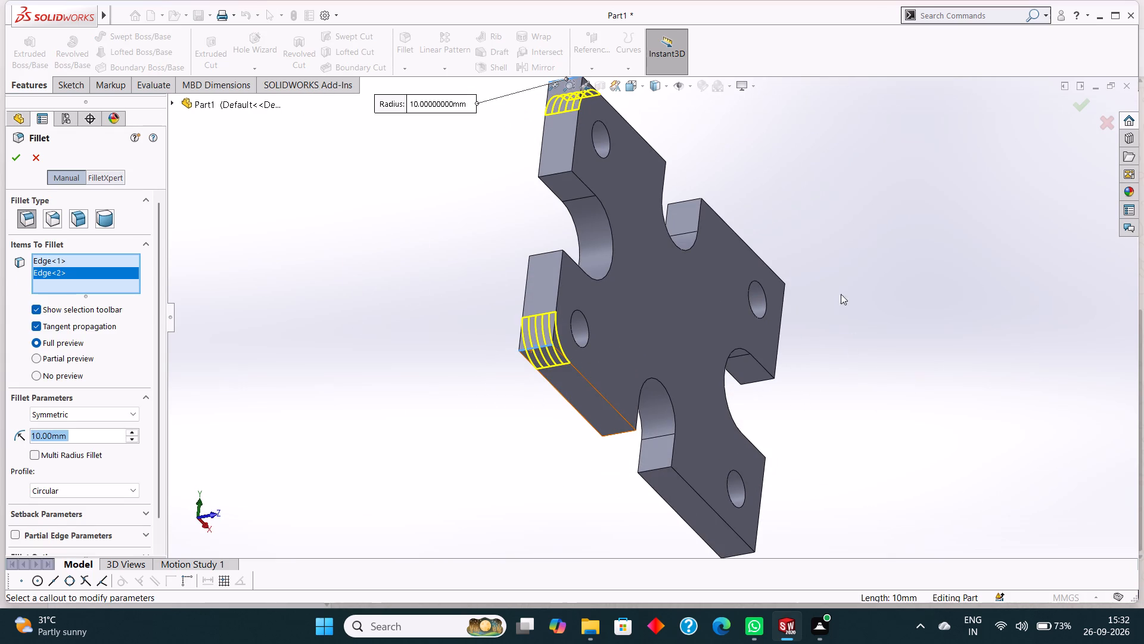
middle_click_drag(820, 203, 683, 312)
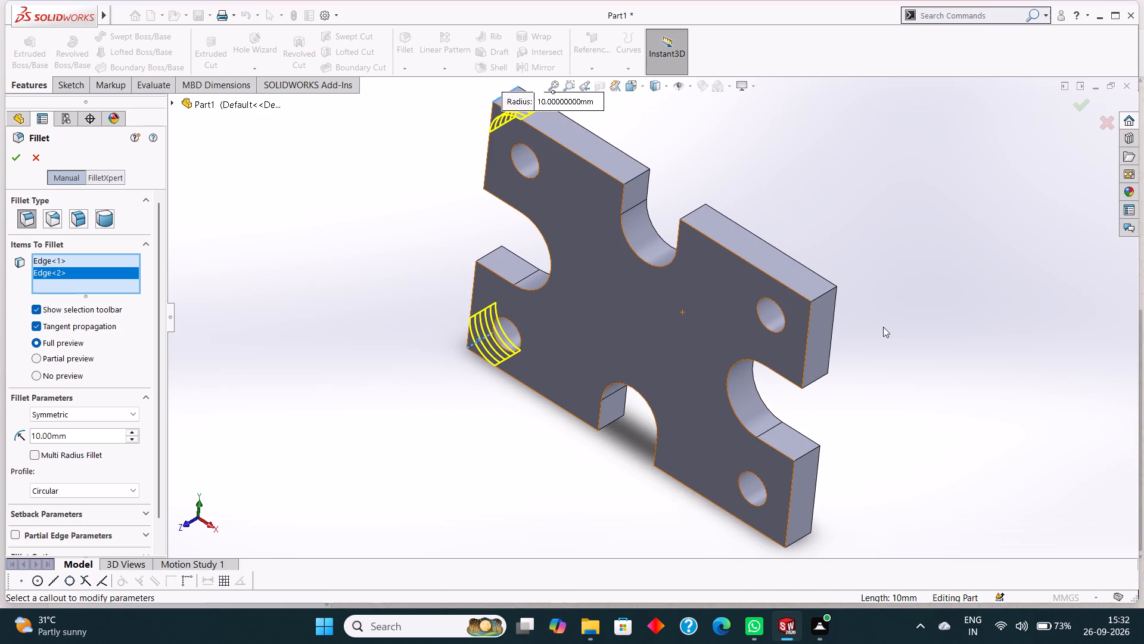
left_click(824, 295)
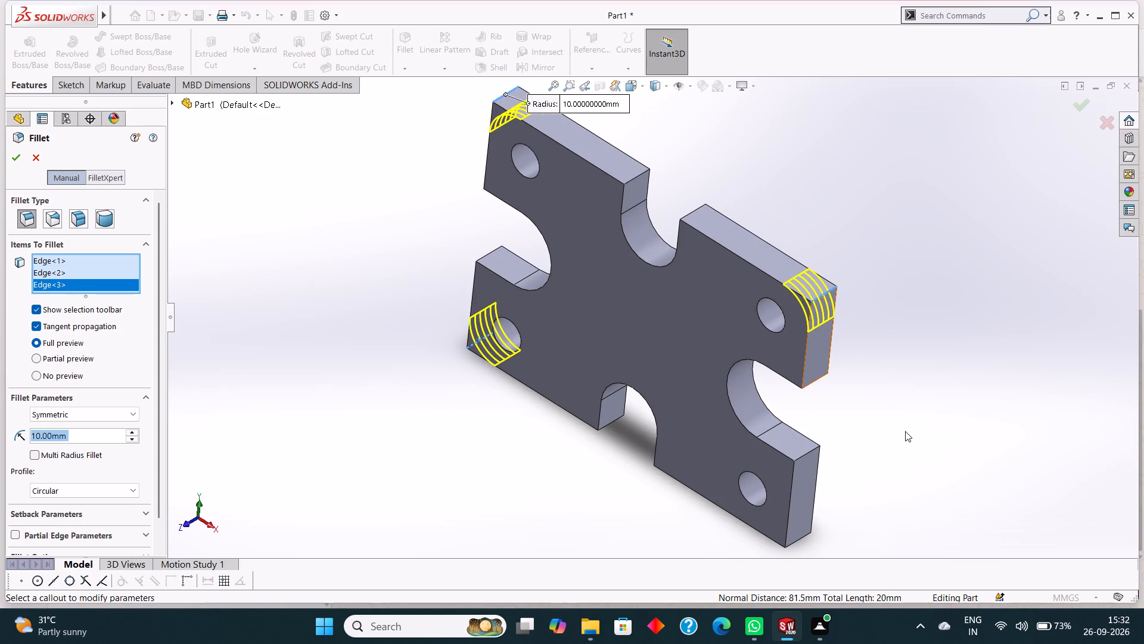
middle_click_drag(907, 433, 907, 233)
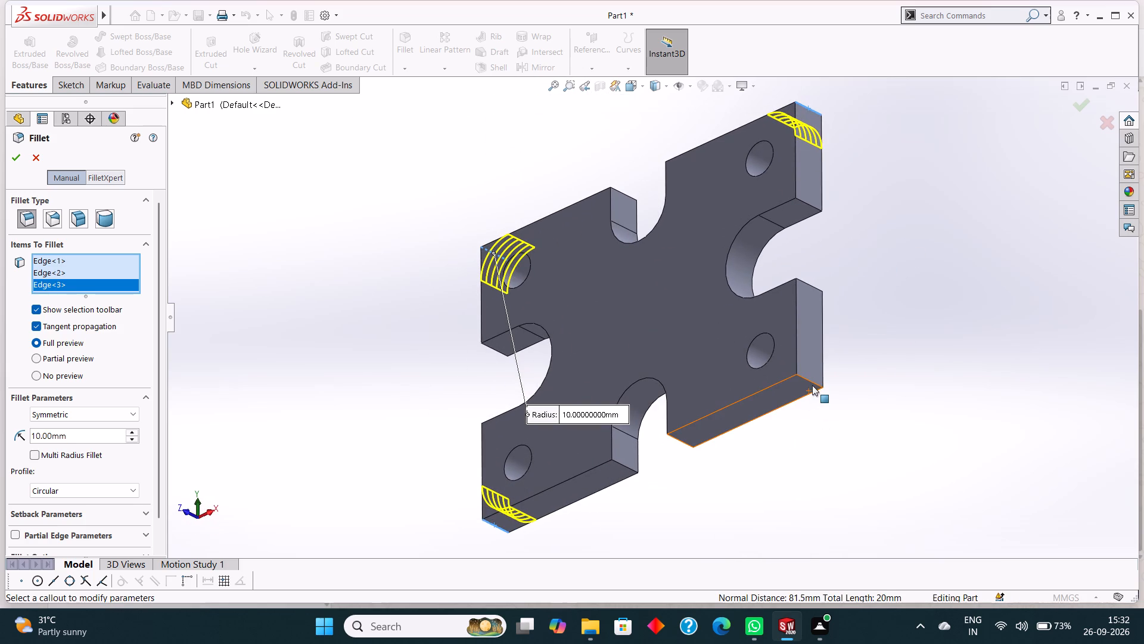
left_click(807, 380)
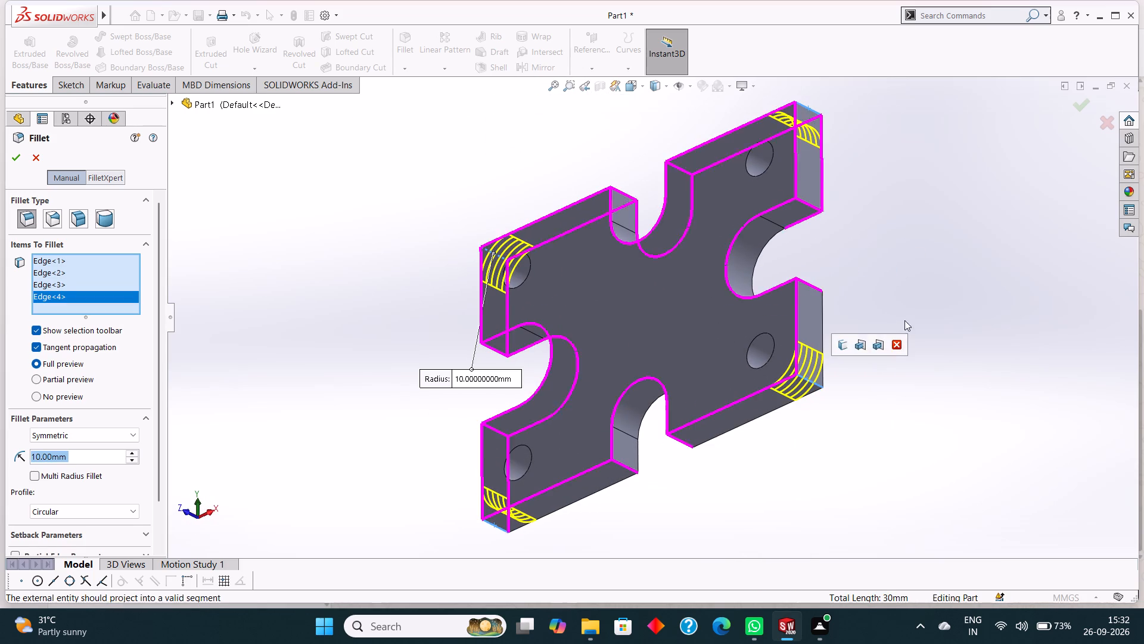
middle_click_drag(918, 253, 958, 335)
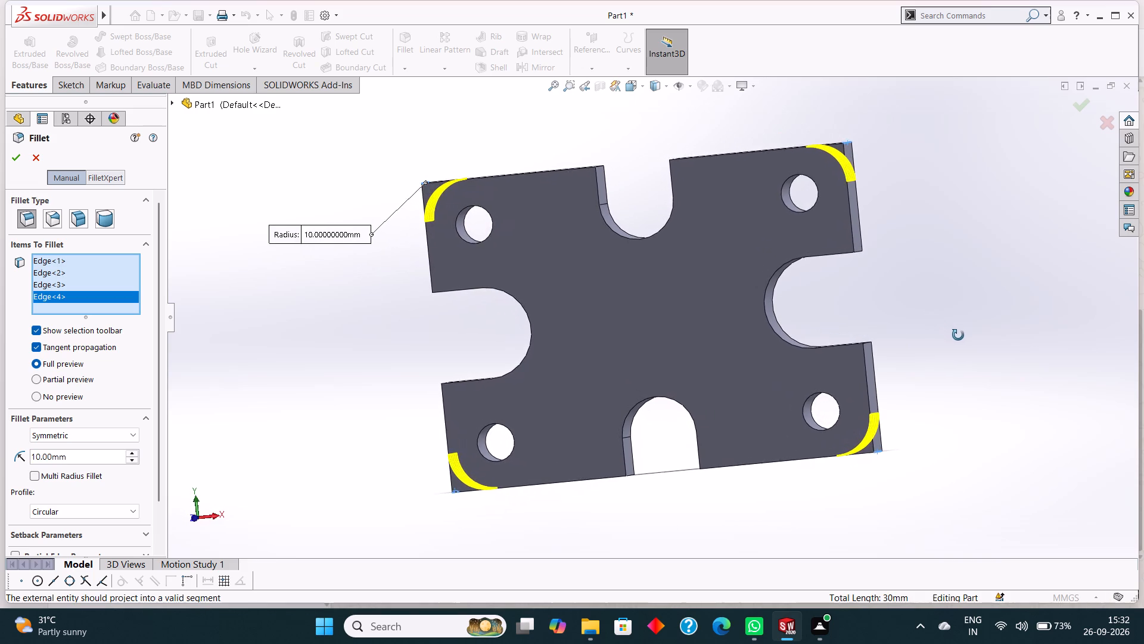
middle_click_drag(958, 335, 968, 382)
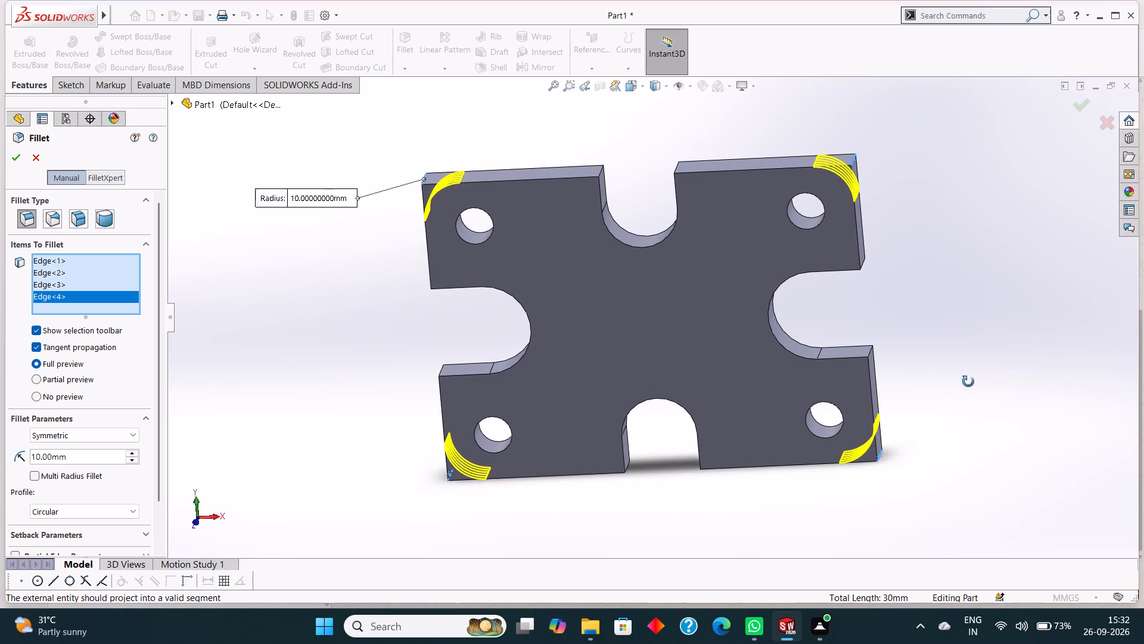
middle_click_drag(968, 382, 991, 382)
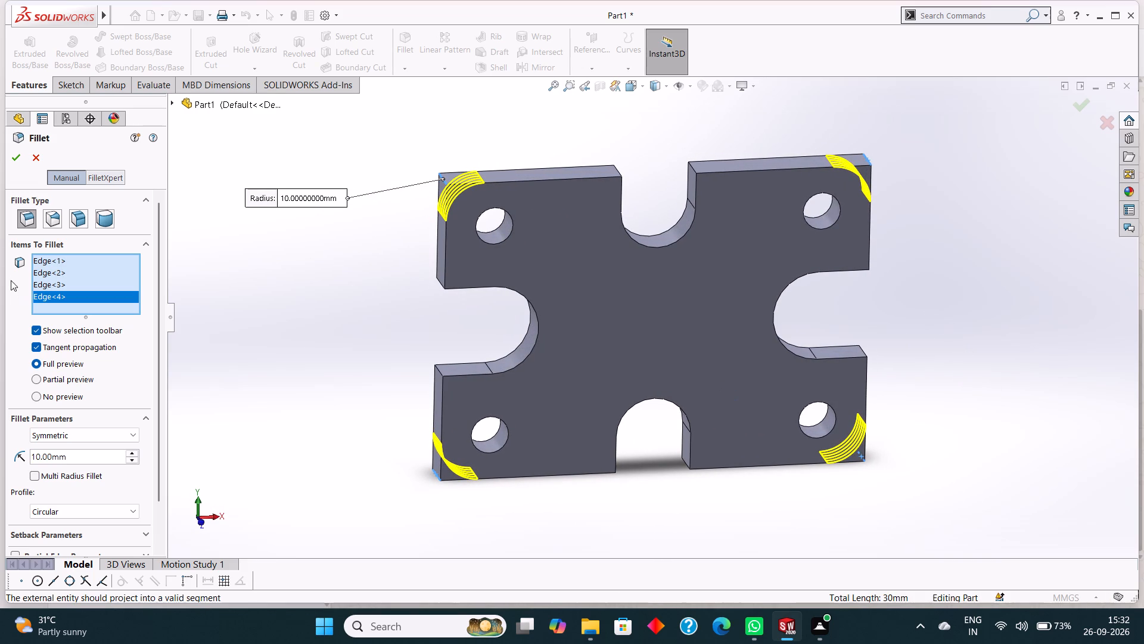
left_click(20, 159)
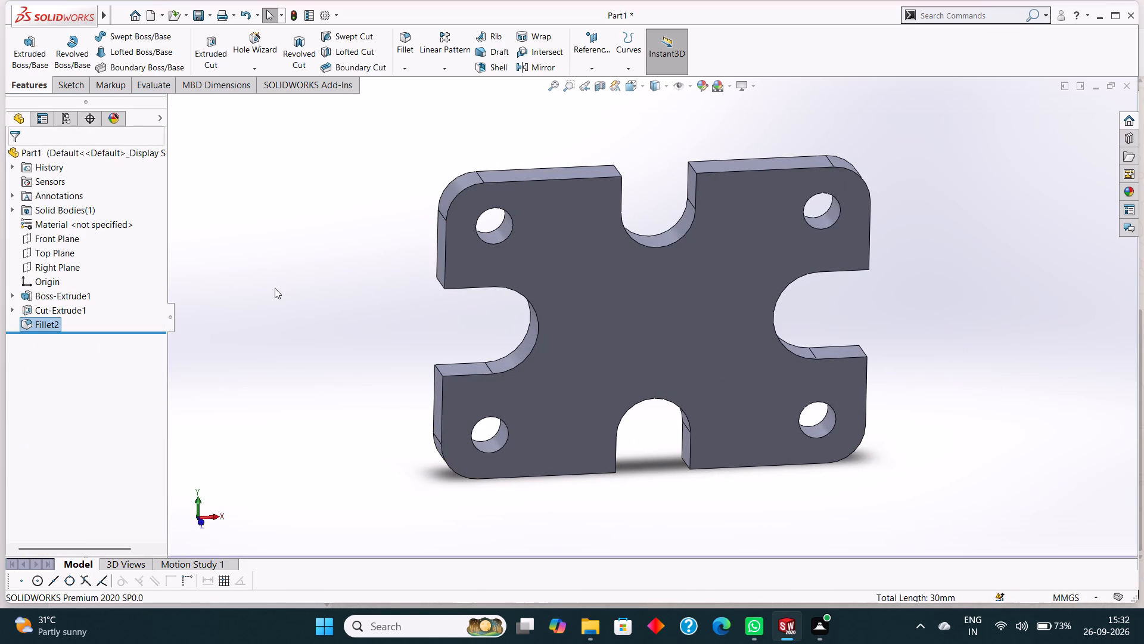
left_click(275, 288)
Inspect the filleted plate from several angles and distances, checking its rounded corners, edge notches and through holes.
middle_click_drag(322, 329, 309, 283)
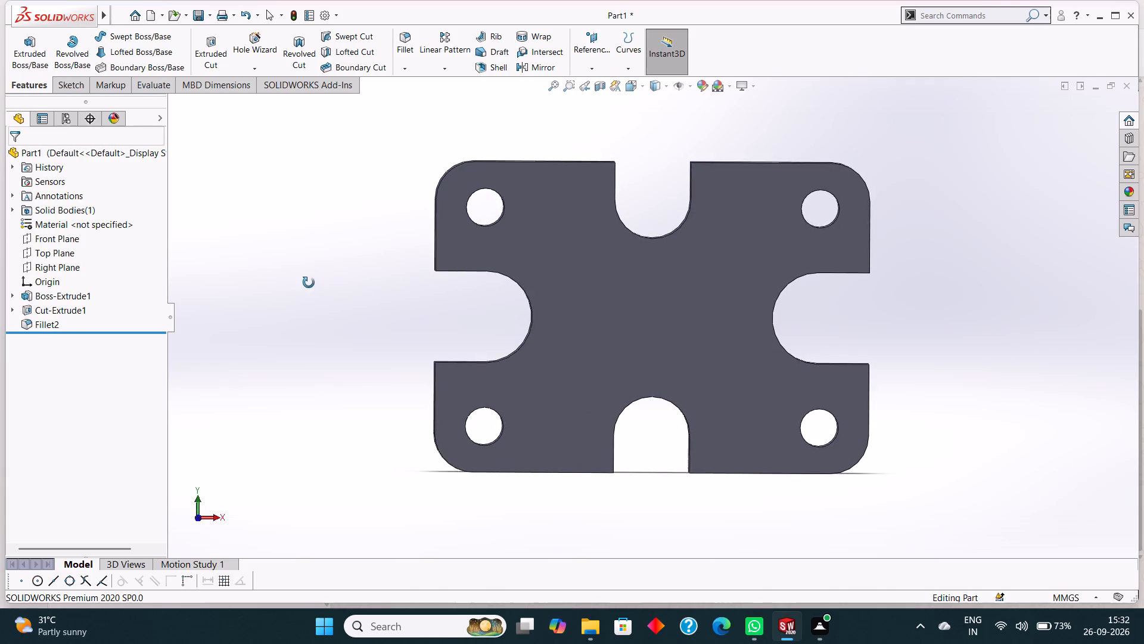
middle_click_drag(309, 283, 328, 325)
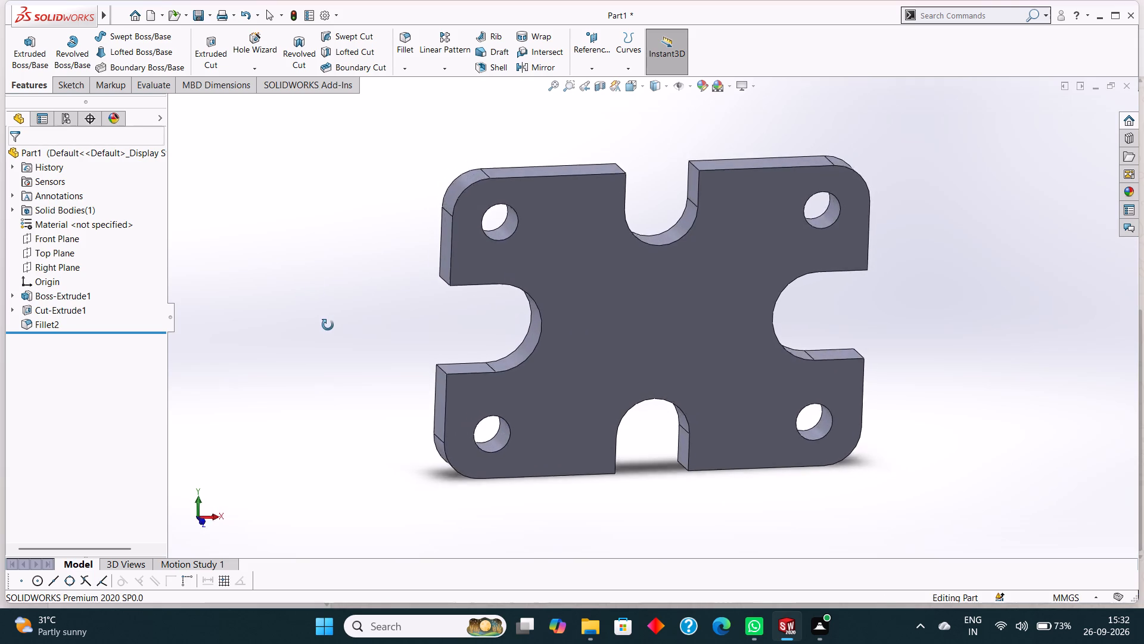
middle_click_drag(328, 325, 312, 369)
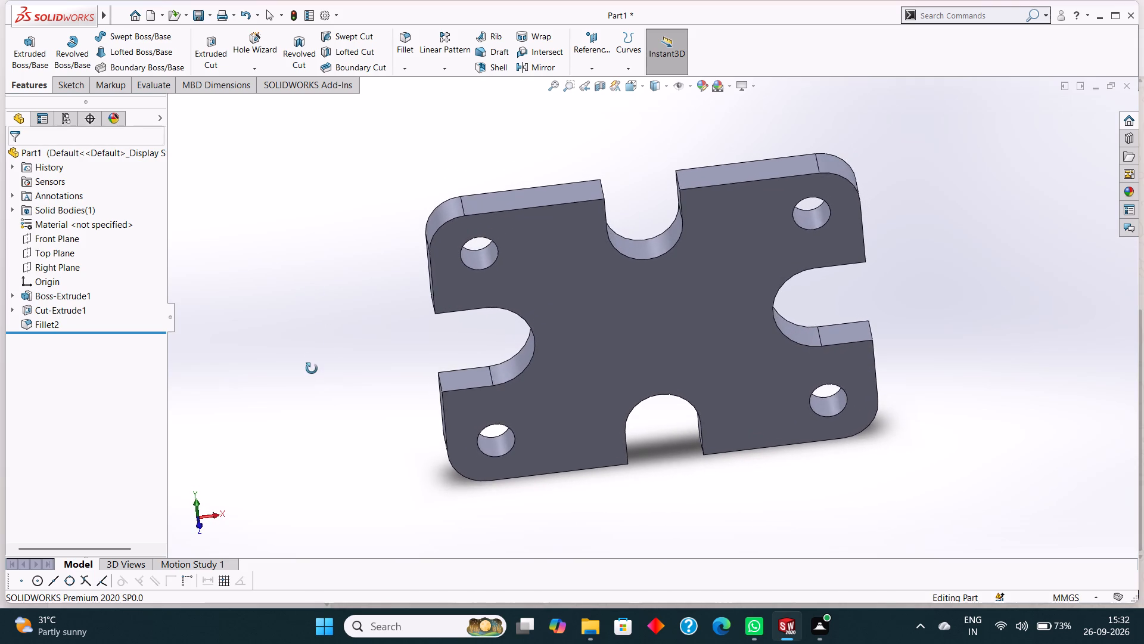
middle_click_drag(312, 369, 319, 345)
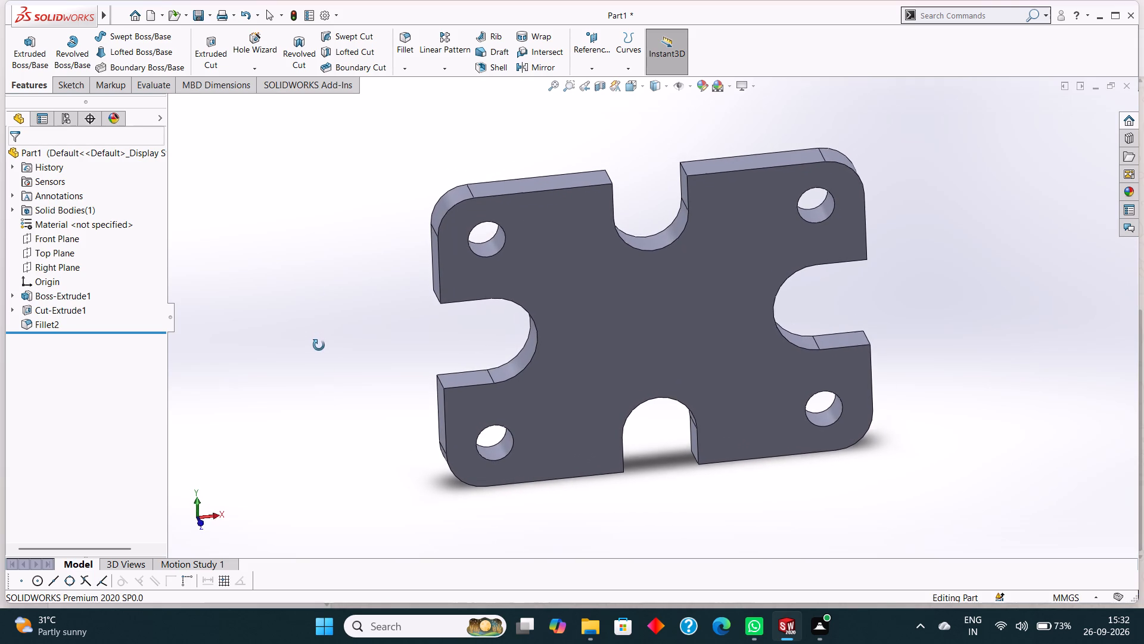
middle_click_drag(319, 345, 319, 349)
scroll(319, 349, "up", 1)
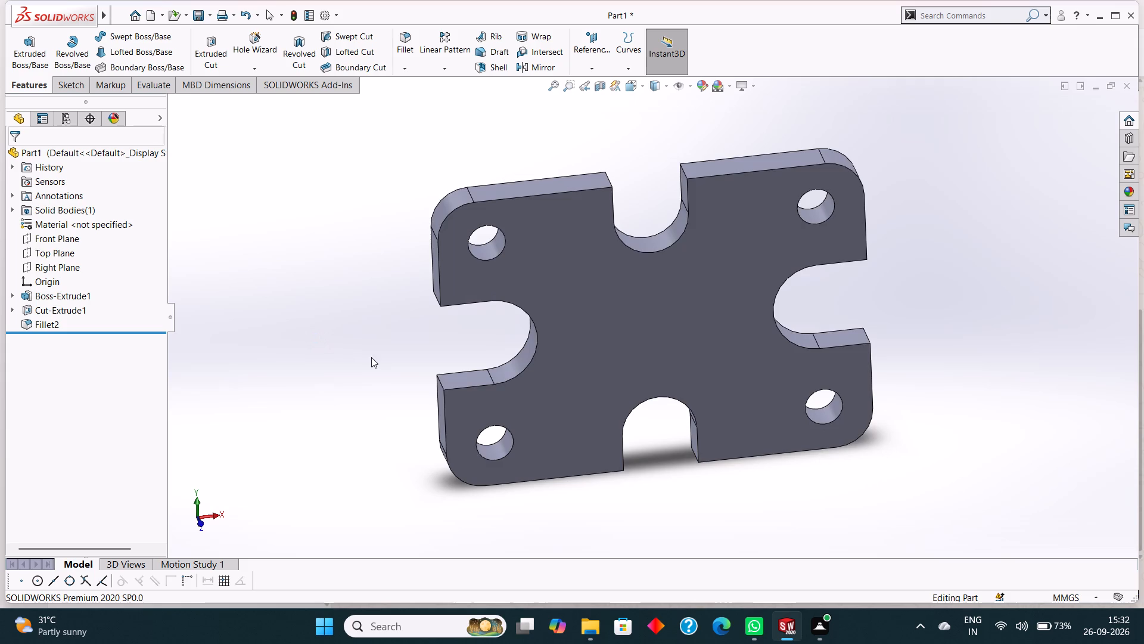
scroll(371, 357, "up", 2)
middle_click_drag(396, 398, 388, 330)
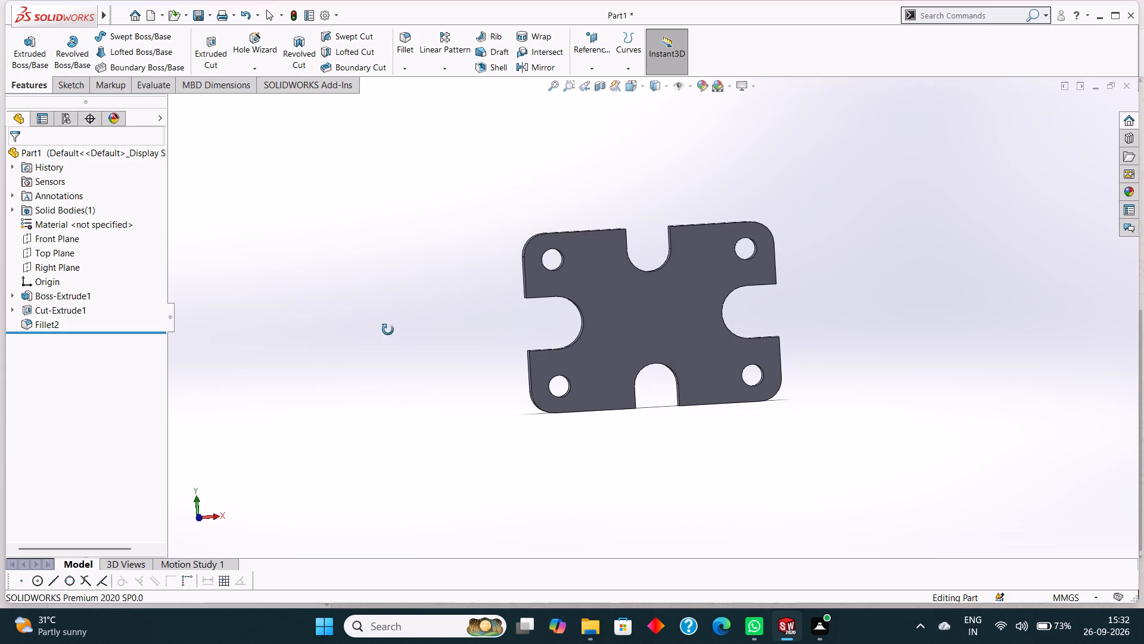
middle_click_drag(388, 330, 390, 330)
scroll(427, 342, "up", 1)
scroll(433, 318, "down", 2)
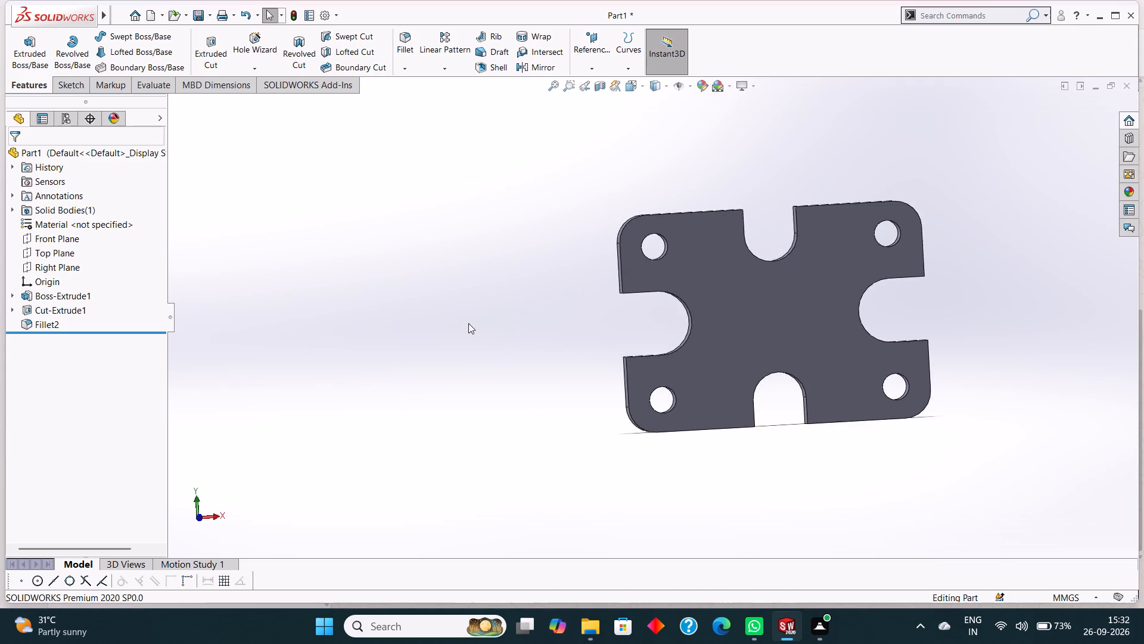
scroll(468, 323, "up", 3)
middle_click_drag(953, 286, 953, 309)
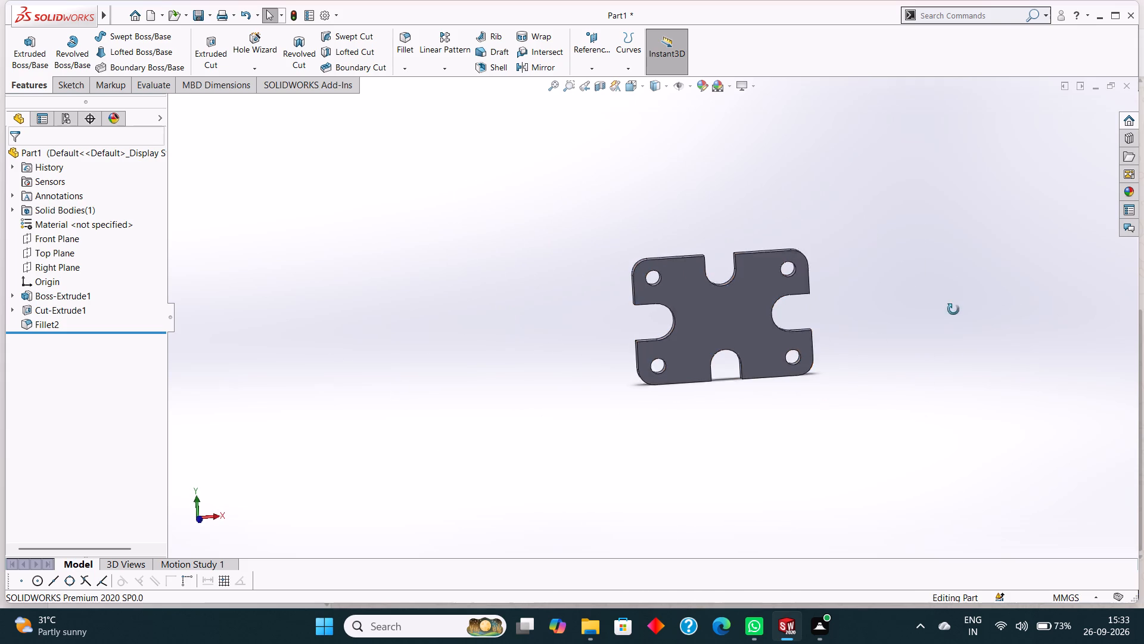
middle_click_drag(953, 309, 962, 357)
scroll(972, 351, "up", 1)
scroll(878, 346, "down", 1)
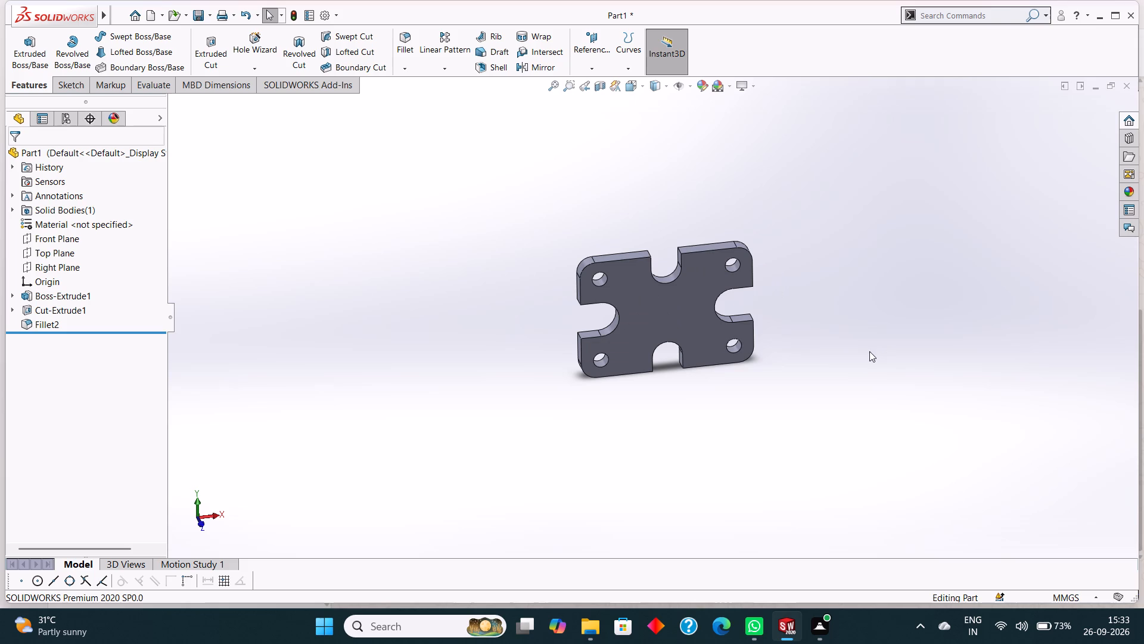
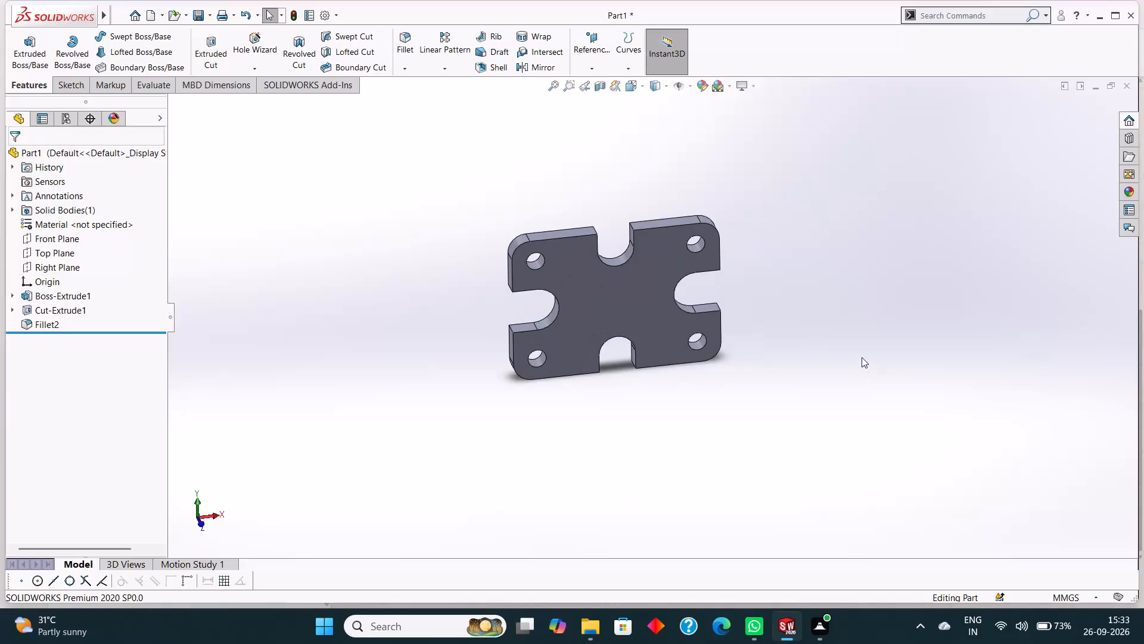
Save the part as "symmetrical mounting bracket" in the tryfuji folder, using the SOLIDWORKS Part file type.
scroll(862, 357, "up", 1)
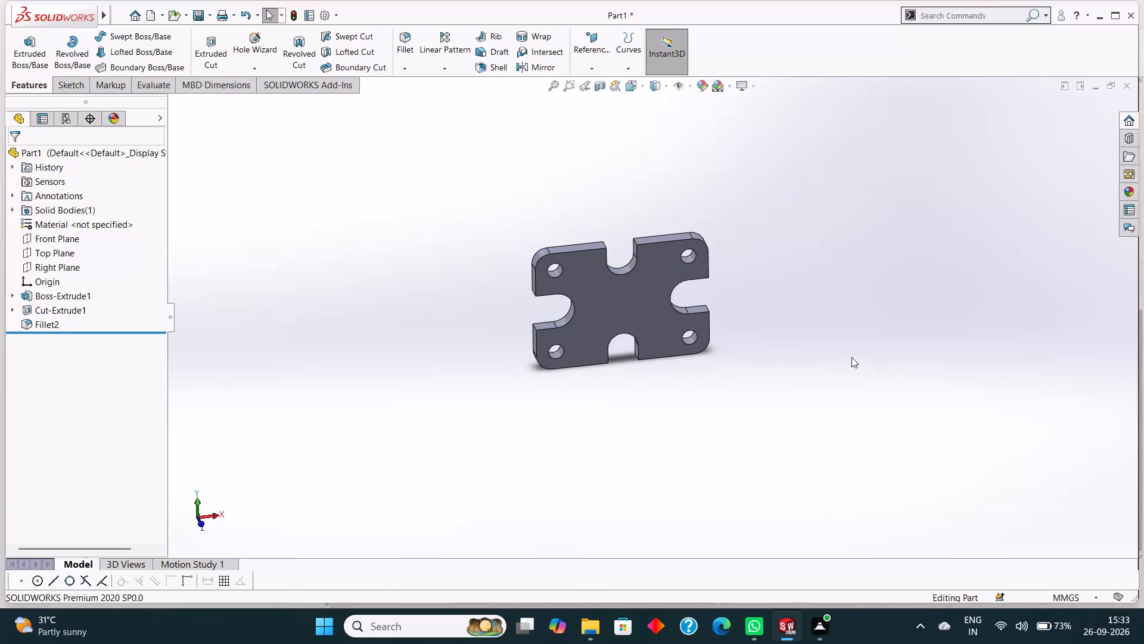
key("ctrl+s")
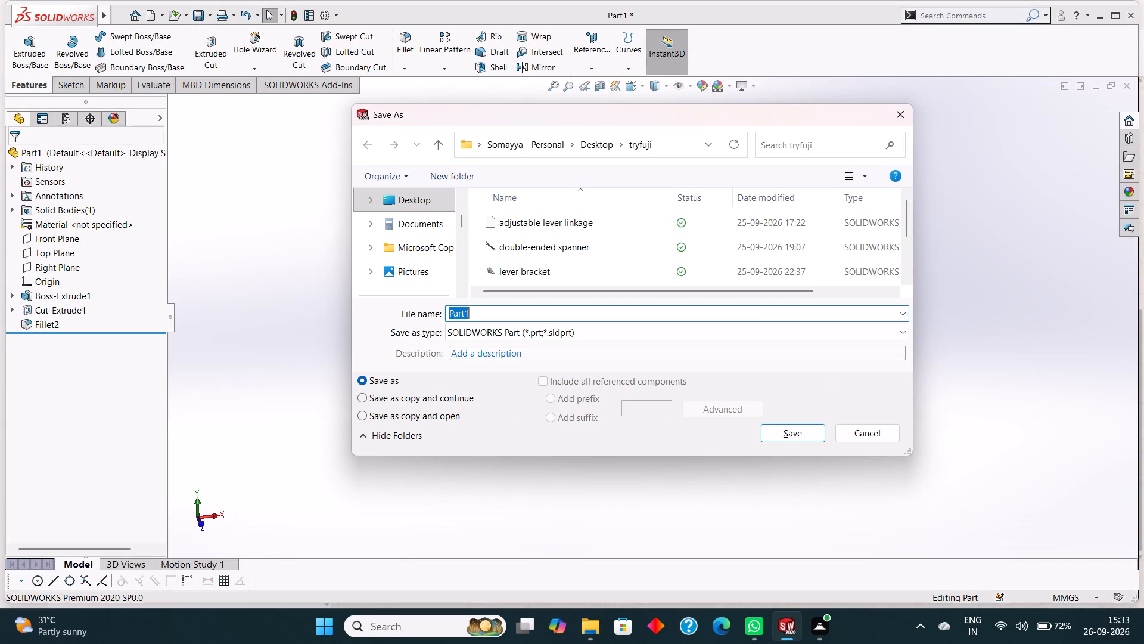
key("BackSpace")
type("sy")
type("mm")
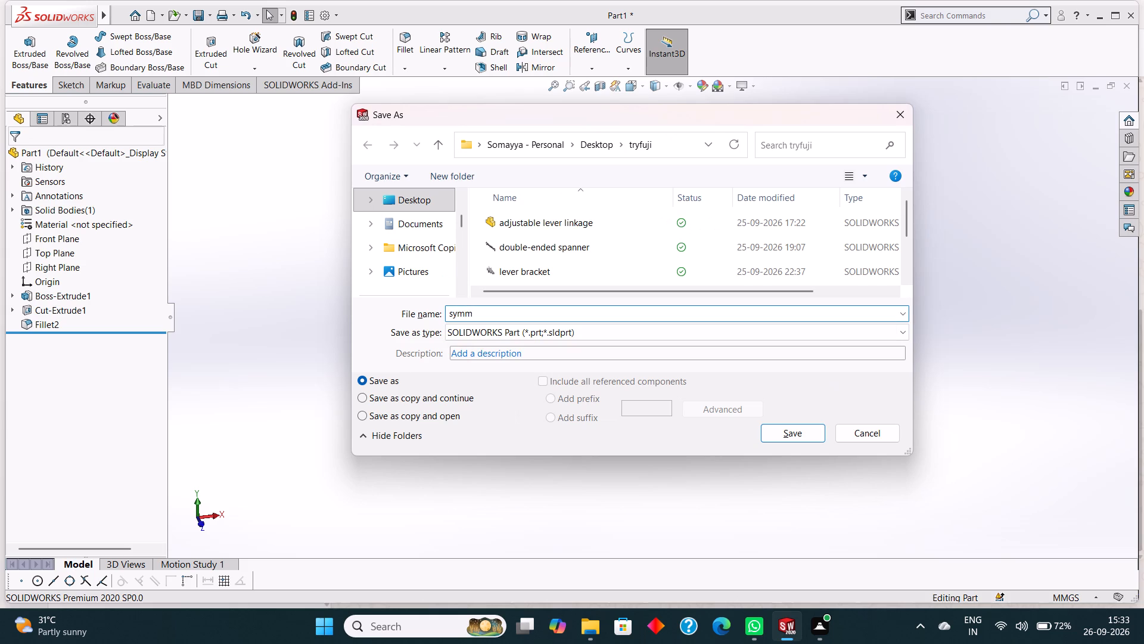
type("etr")
type("ical")
key("space")
type("mounting bracket")
key("Return")
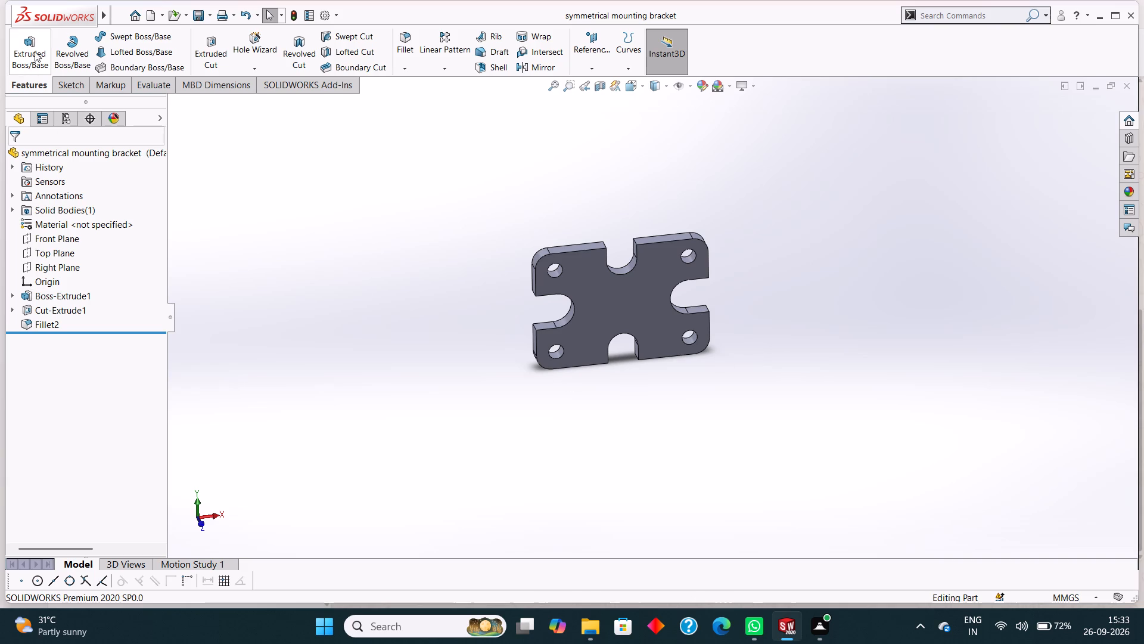
left_click(384, 172)
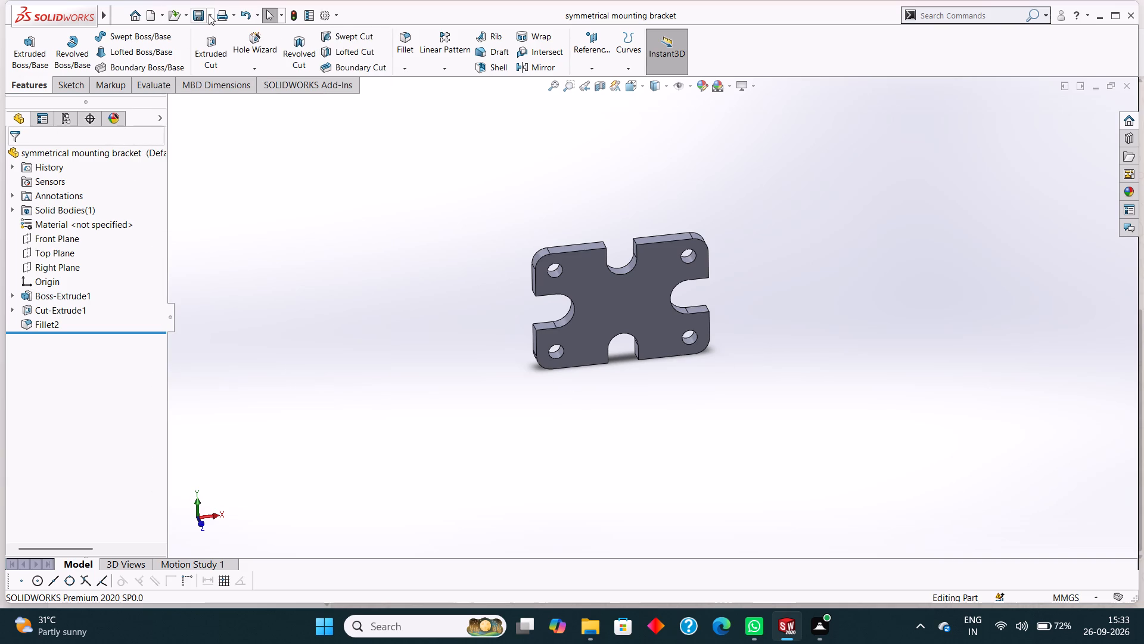
Save a PDF version of the part as "symmetrical mounting bracket" in the tryfuji folder, in Adobe Portable Document Format.
left_click(209, 14)
left_click(225, 39)
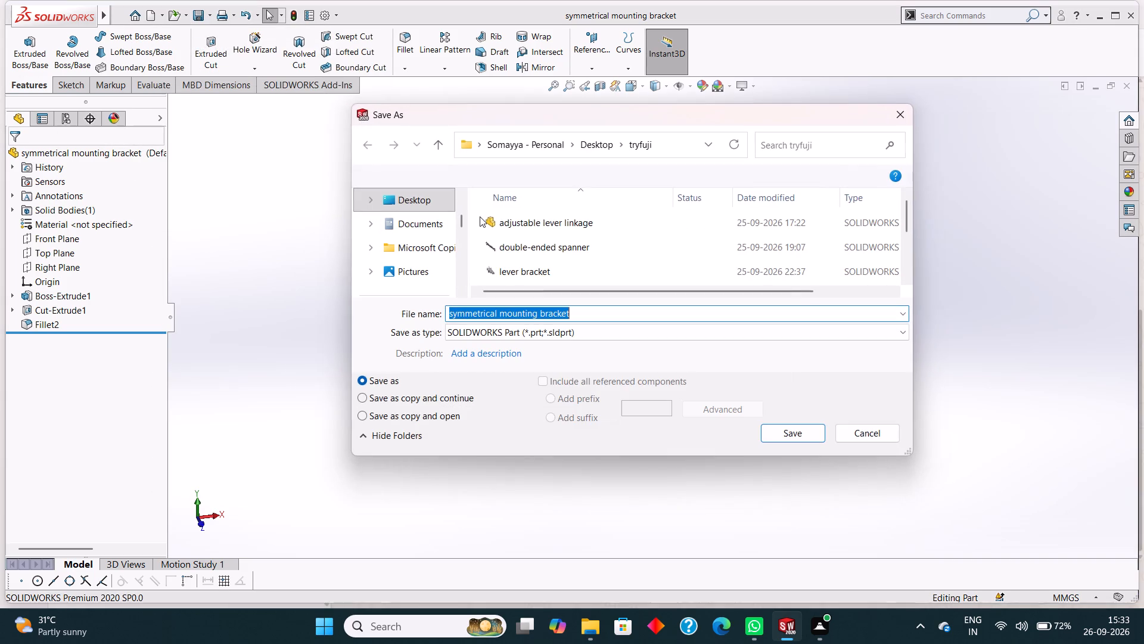
left_click(591, 331)
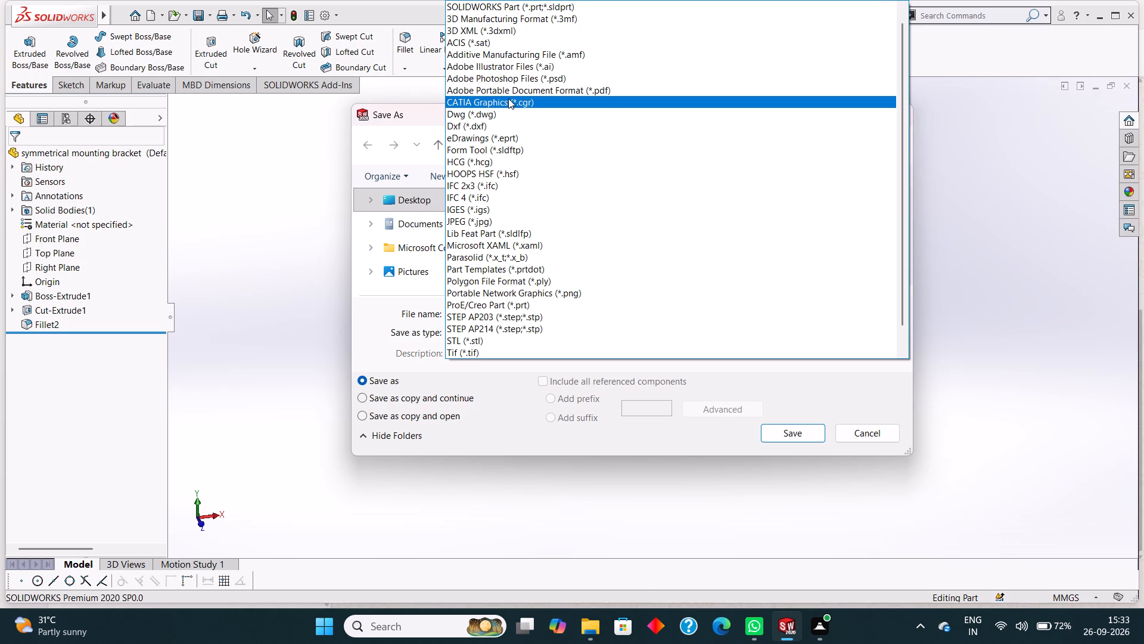
left_click(521, 87)
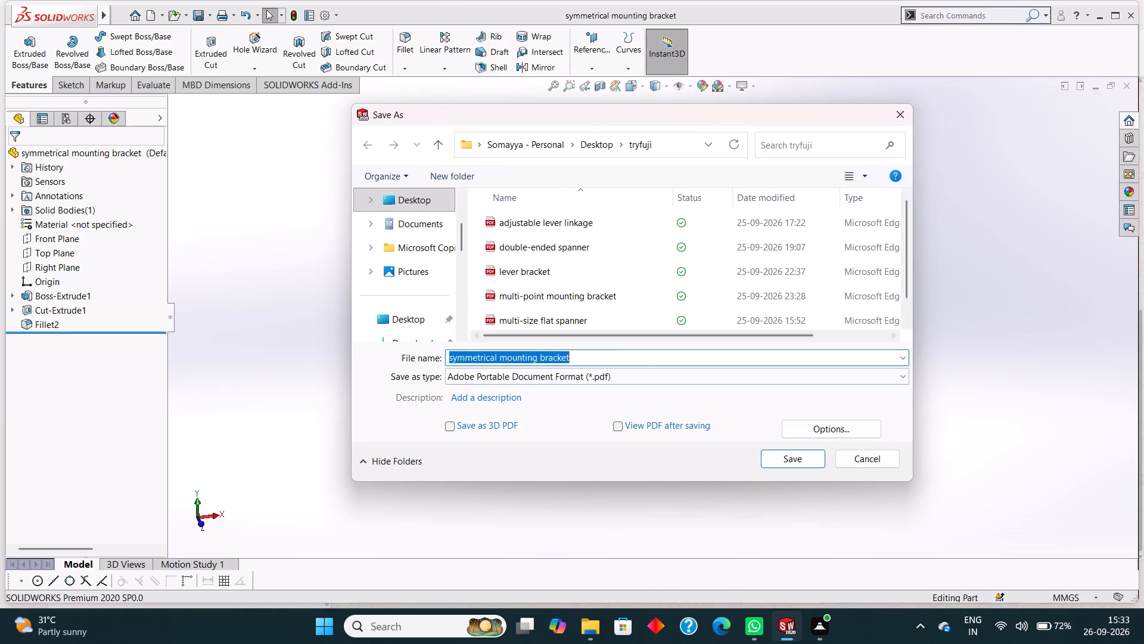
left_click(612, 349)
left_click(590, 360)
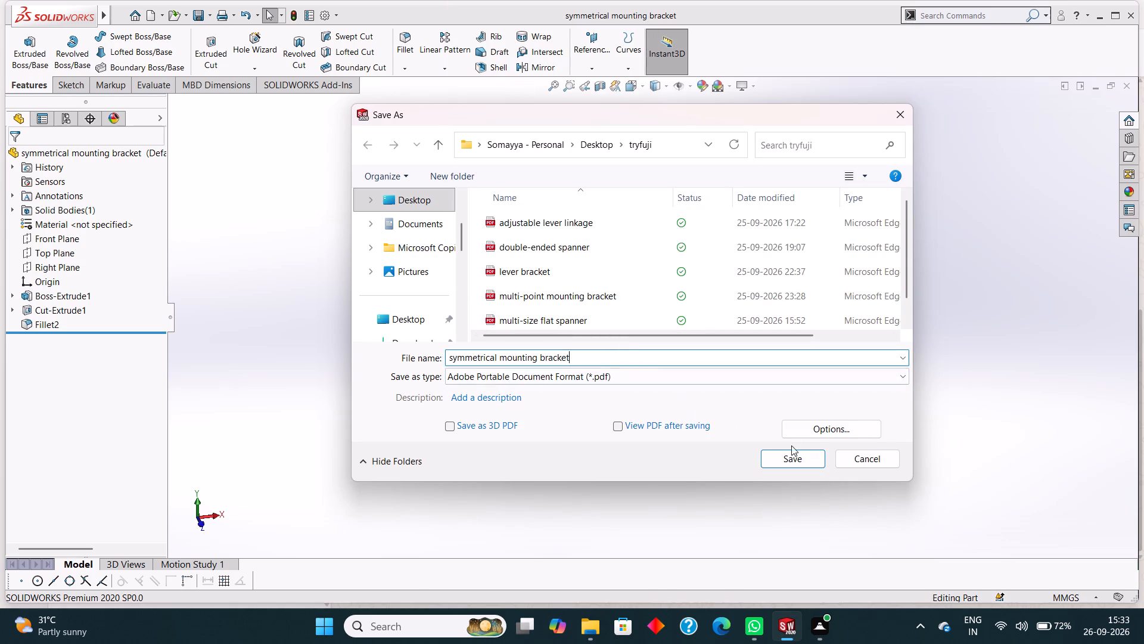
left_click(799, 456)
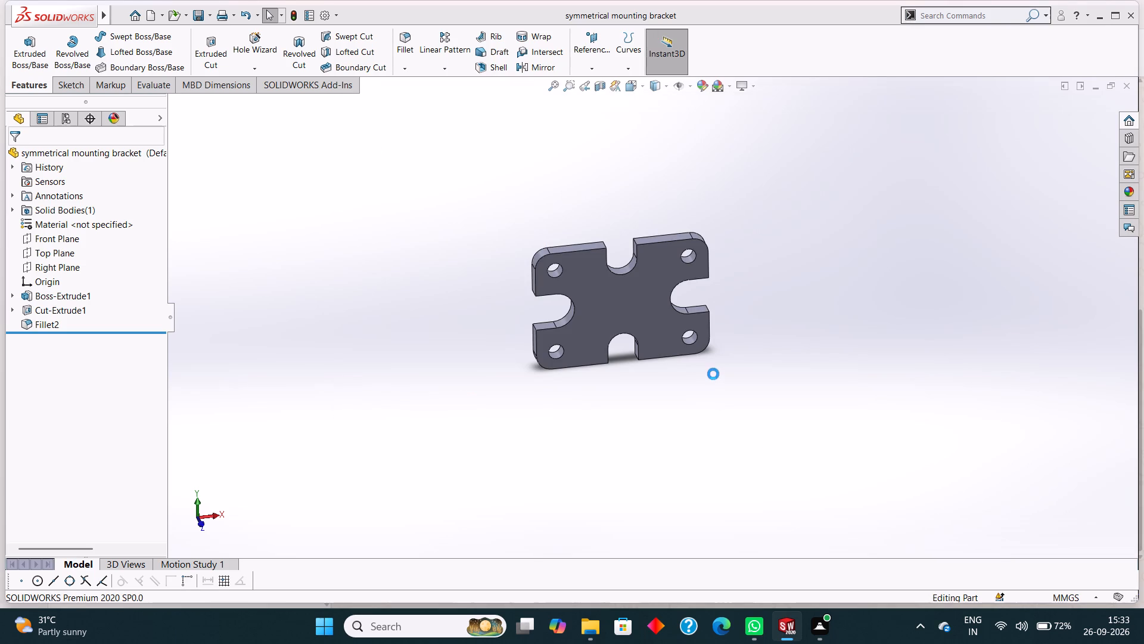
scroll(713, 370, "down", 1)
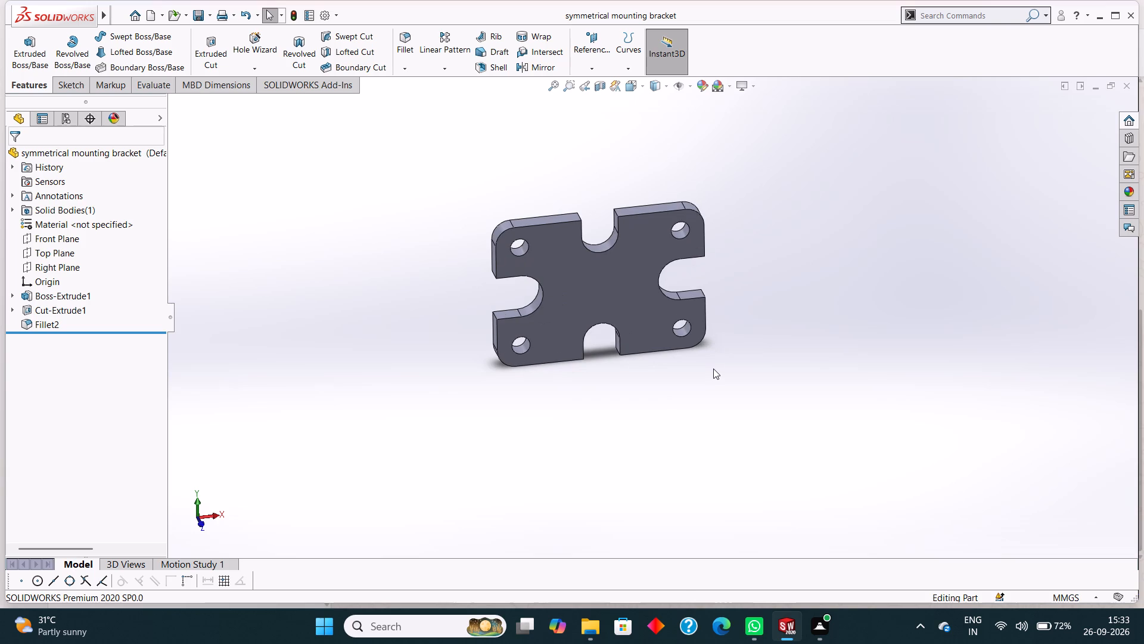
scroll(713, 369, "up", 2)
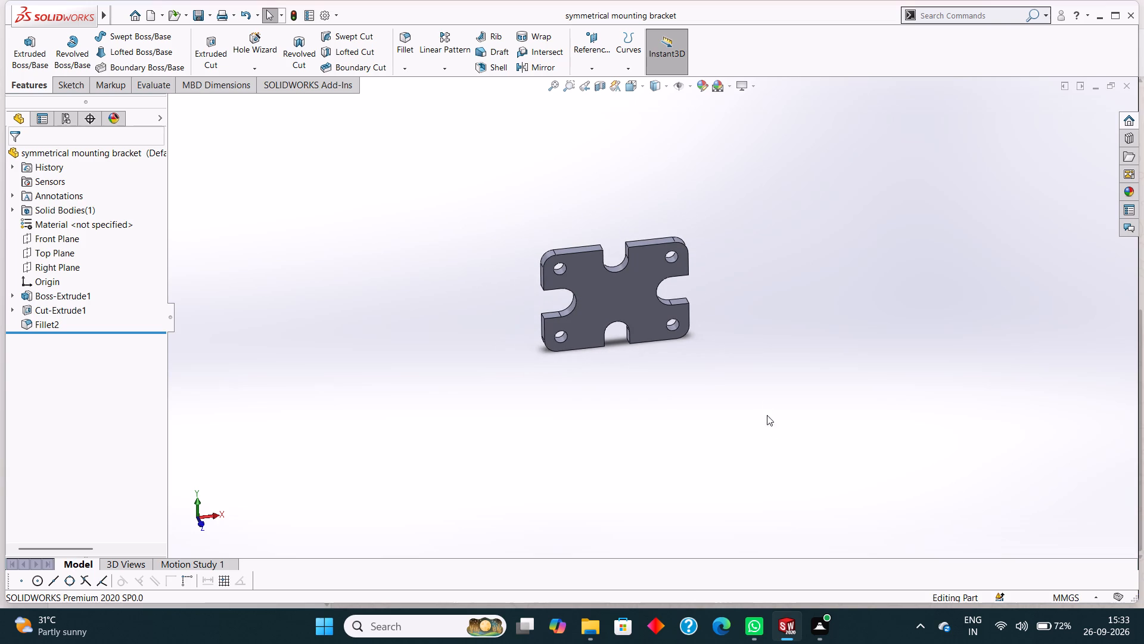